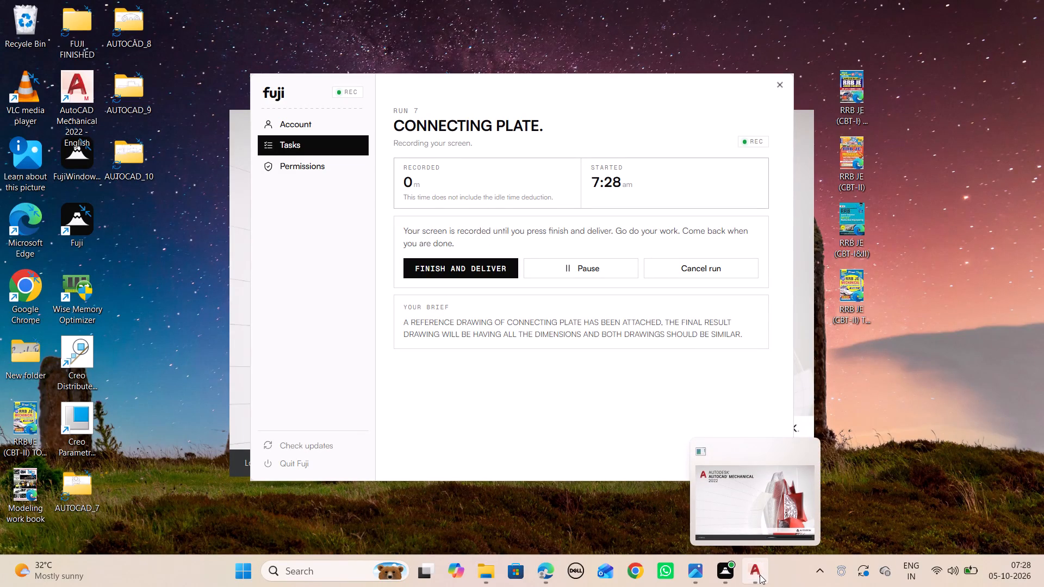
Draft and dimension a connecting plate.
Switch to AutoCAD Mechanical 2022 and create a new blank drawing.
{"action": "left_click", "coordinate": [749, 503]}
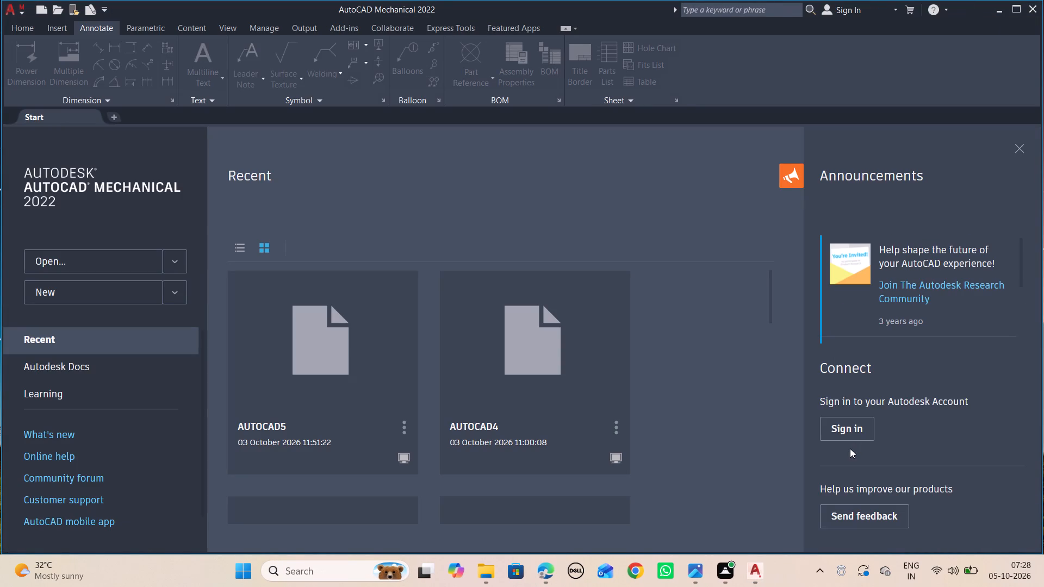
{"action": "left_click", "coordinate": [114, 295]}
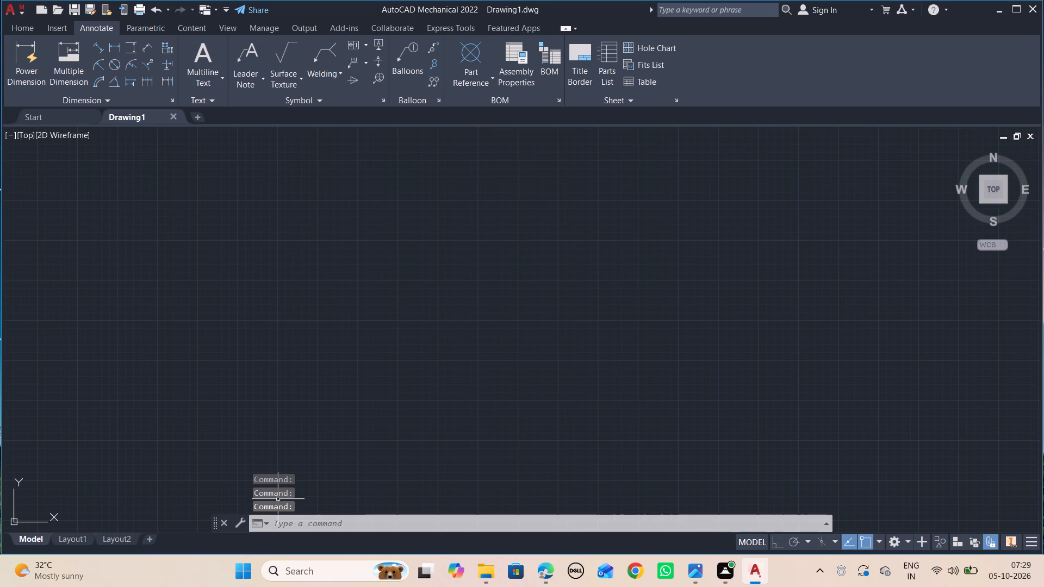
Following the AUTOCAD_6.png reference, draw a circle of diameter 2 in open space as the plate's left end hole.
{"action": "key", "text": "alt+Tab"}
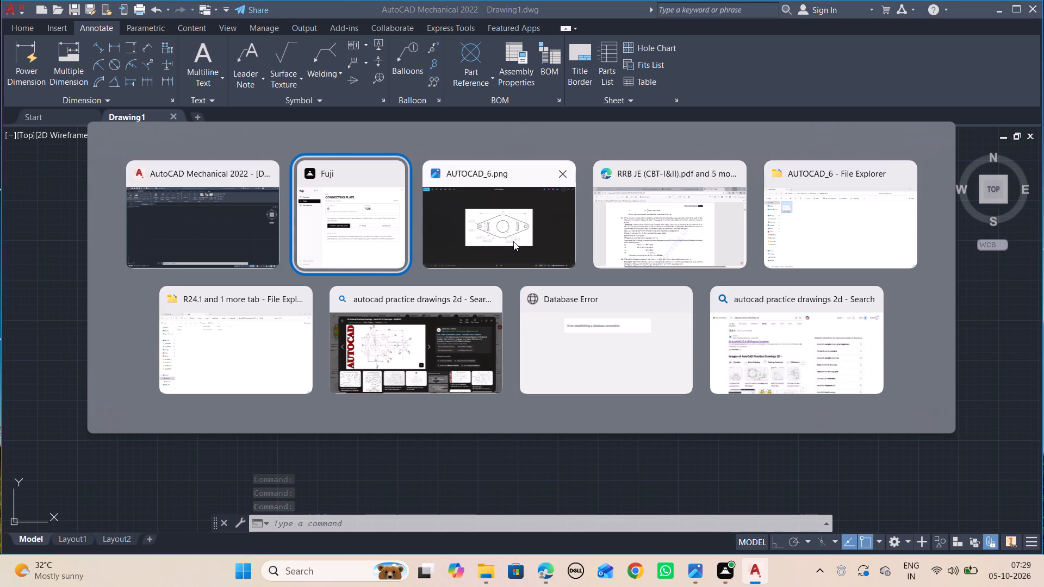
{"action": "left_click", "coordinate": [517, 240], "text": "alt"}
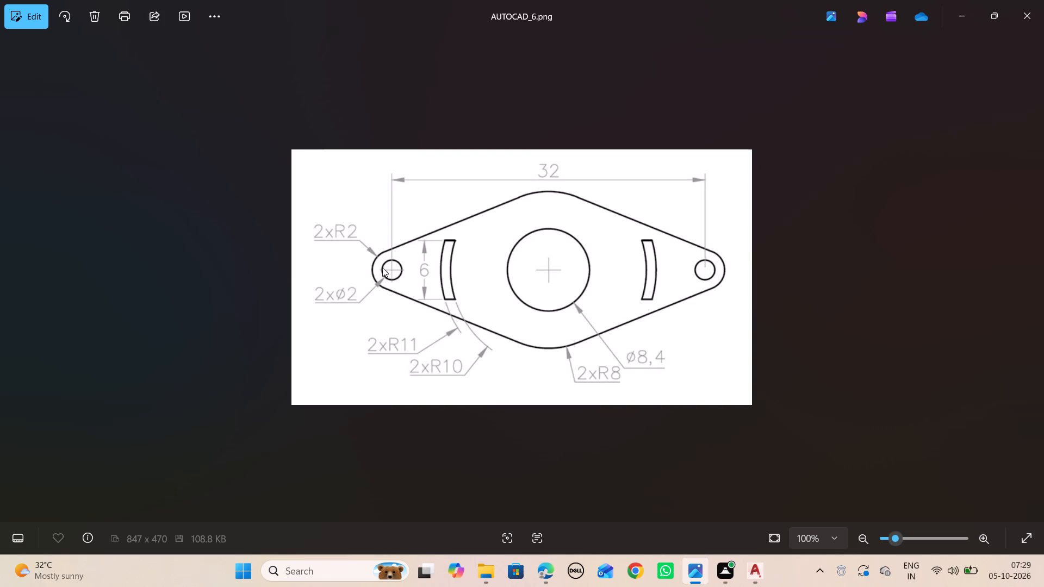
{"action": "key", "text": "alt+Tab"}
{"action": "key", "text": "alt+Tab"}
{"action": "key", "text": "alt+Tab"}
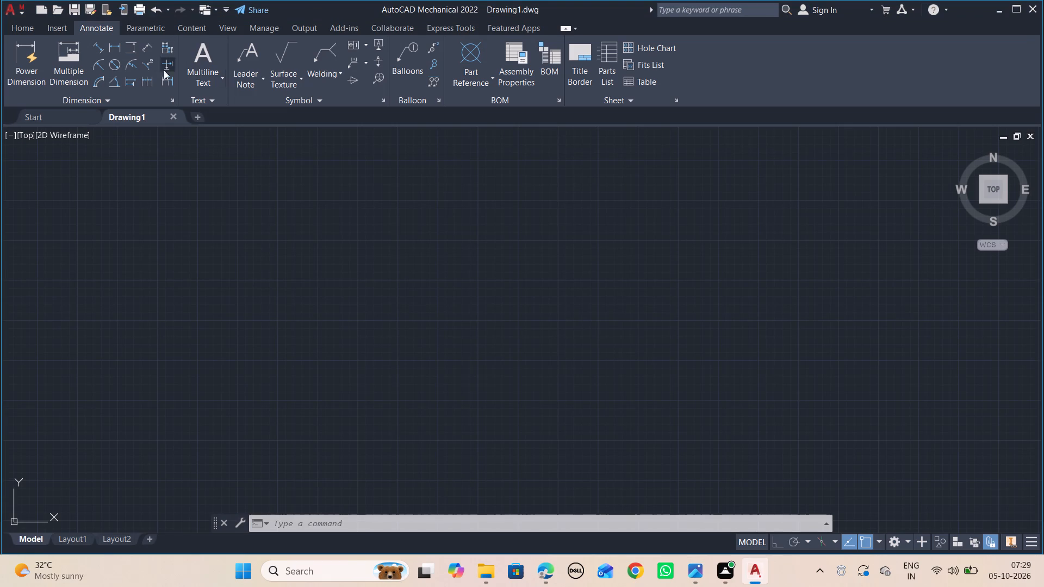
{"action": "left_click", "coordinate": [19, 23]}
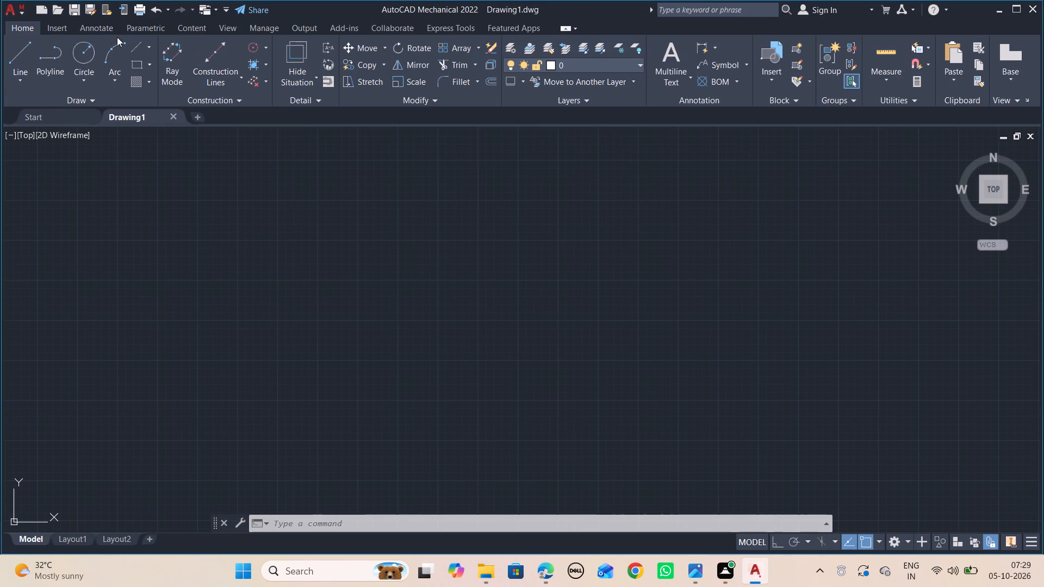
{"action": "left_click", "coordinate": [85, 78]}
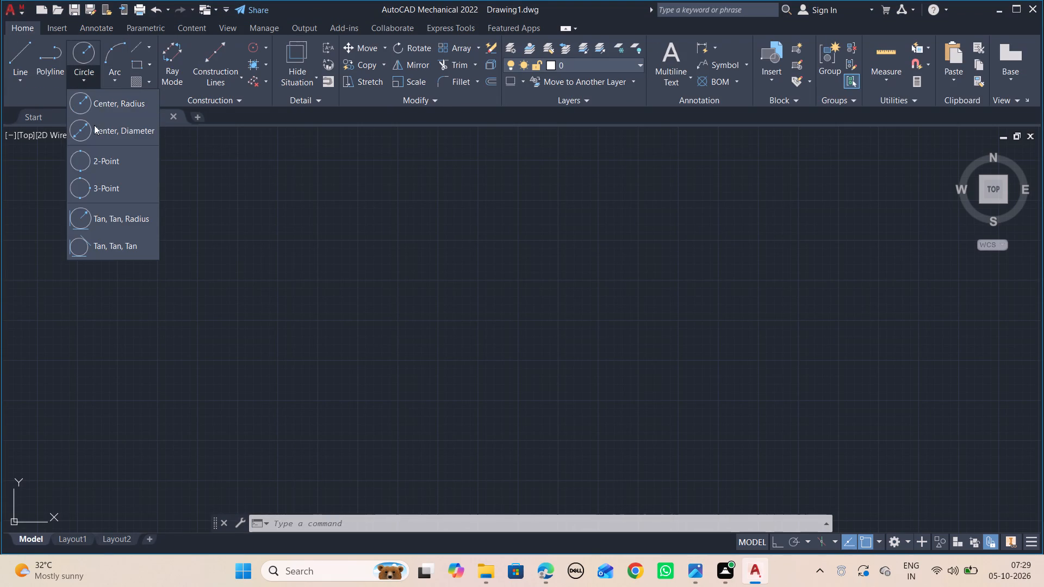
{"action": "left_click", "coordinate": [94, 125]}
{"action": "scroll", "coordinate": [296, 294], "scroll_direction": "down", "scroll_amount": 4}
{"action": "middle_click_drag", "start_coordinate": [232, 339], "coordinate": [274, 327]}
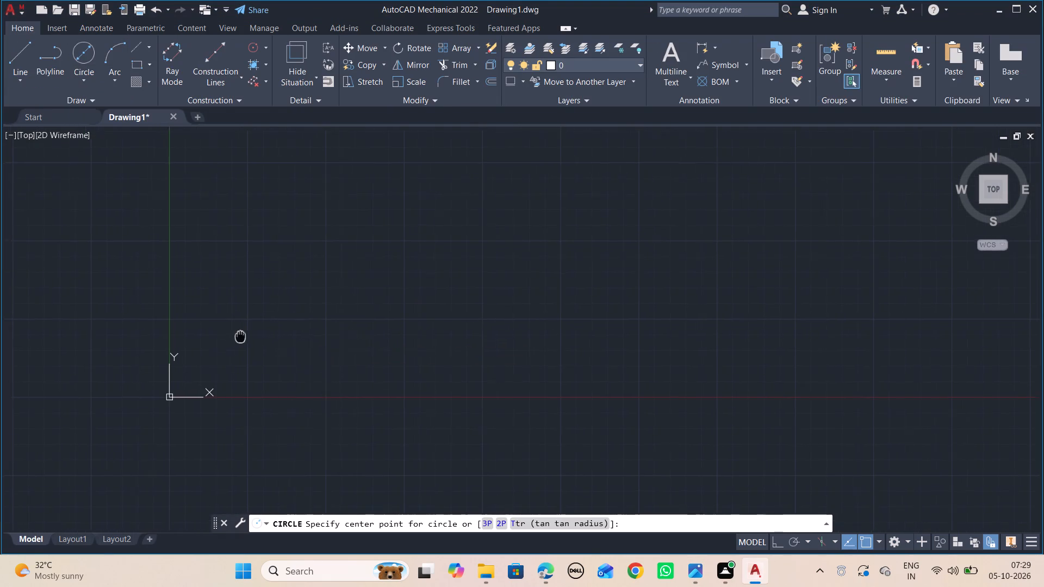
{"action": "middle_click_drag", "start_coordinate": [274, 327], "coordinate": [430, 274]}
{"action": "scroll", "coordinate": [422, 243], "scroll_direction": "up", "scroll_amount": 2}
{"action": "left_click", "coordinate": [395, 301]}
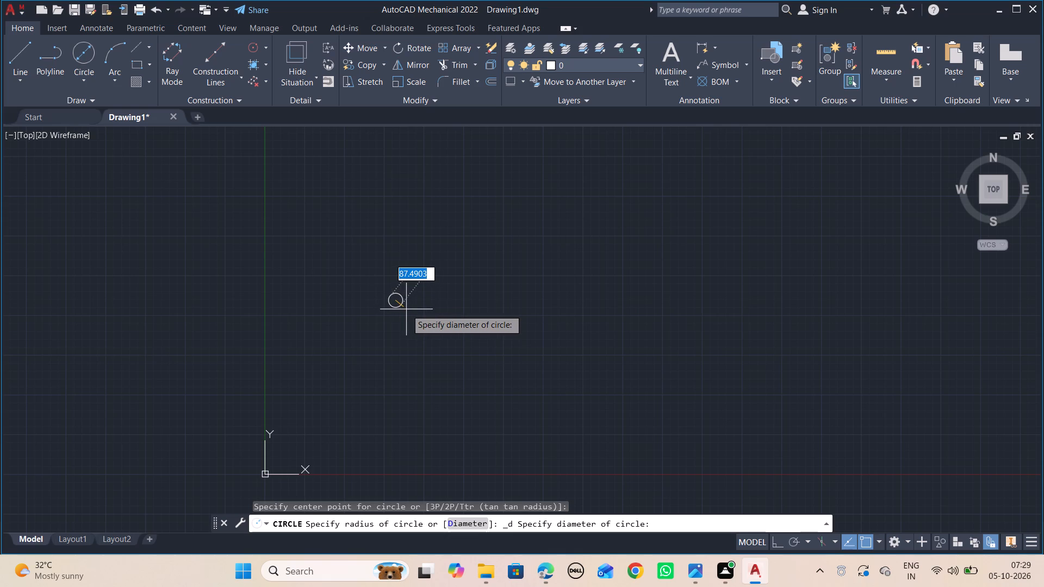
{"action": "key", "text": "alt+Tab"}
{"action": "key", "text": "alt+Tab"}
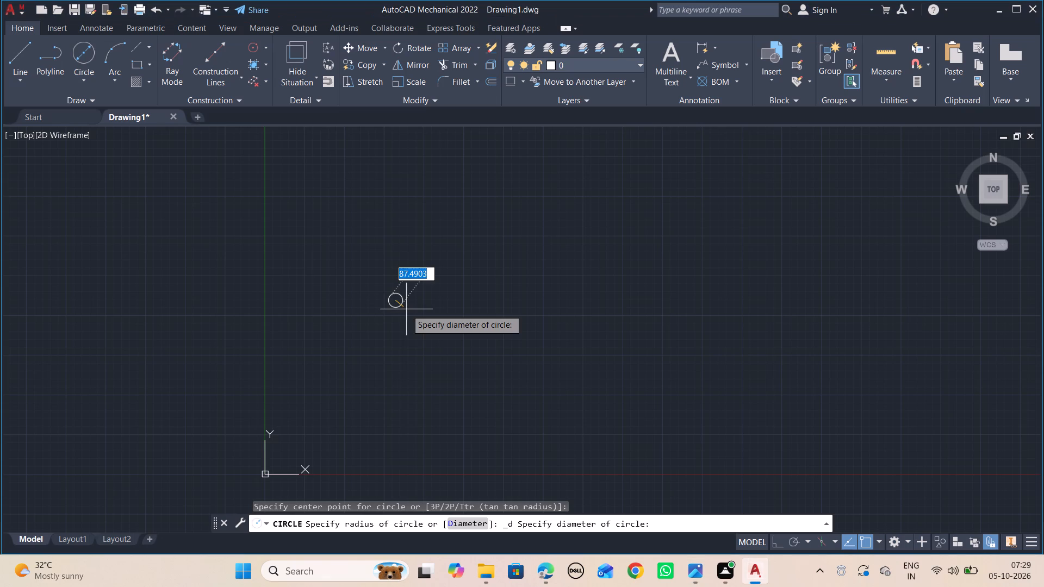
{"action": "key", "text": "2"}
{"action": "key", "text": "Return"}
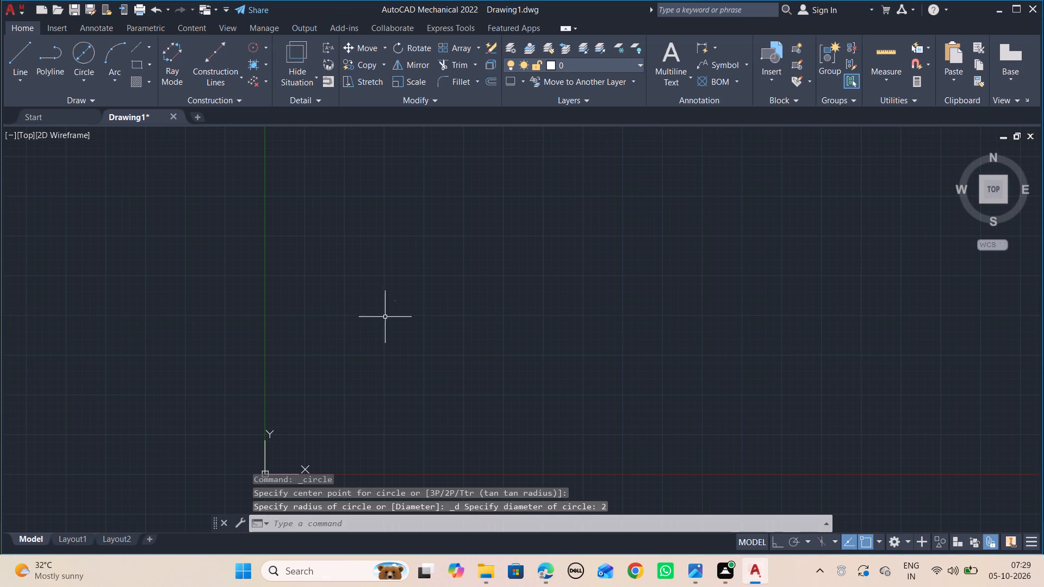
Add a centerline cross at the centre of the diameter 2 circle, sized to the circle's edge.
{"action": "middle_click", "coordinate": [389, 312]}
{"action": "scroll", "coordinate": [389, 312], "scroll_direction": "up", "scroll_amount": 1}
{"action": "middle_click", "coordinate": [389, 312]}
{"action": "scroll", "coordinate": [464, 240], "scroll_direction": "down", "scroll_amount": 4}
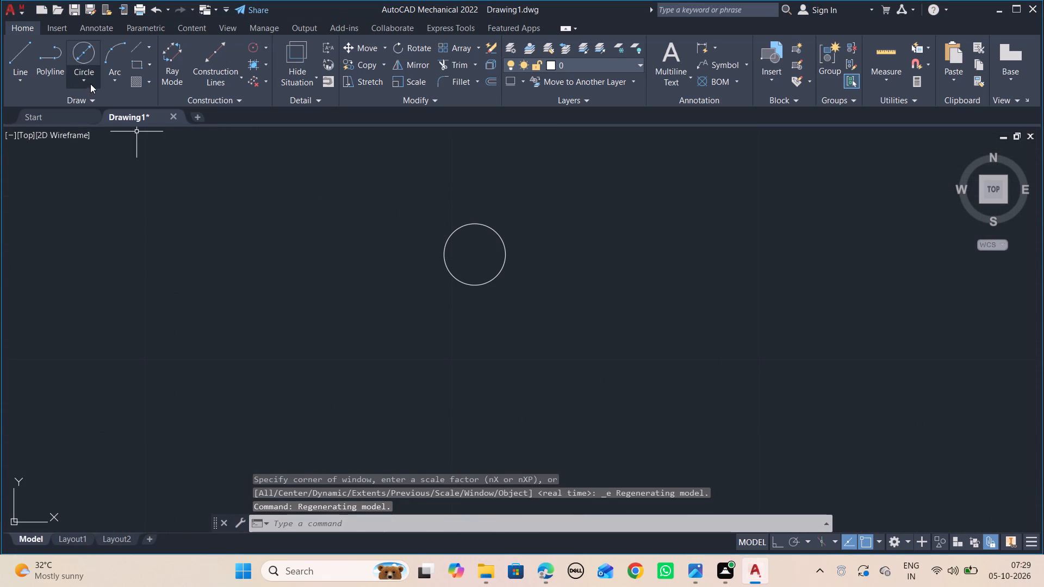
{"action": "left_click", "coordinate": [148, 47]}
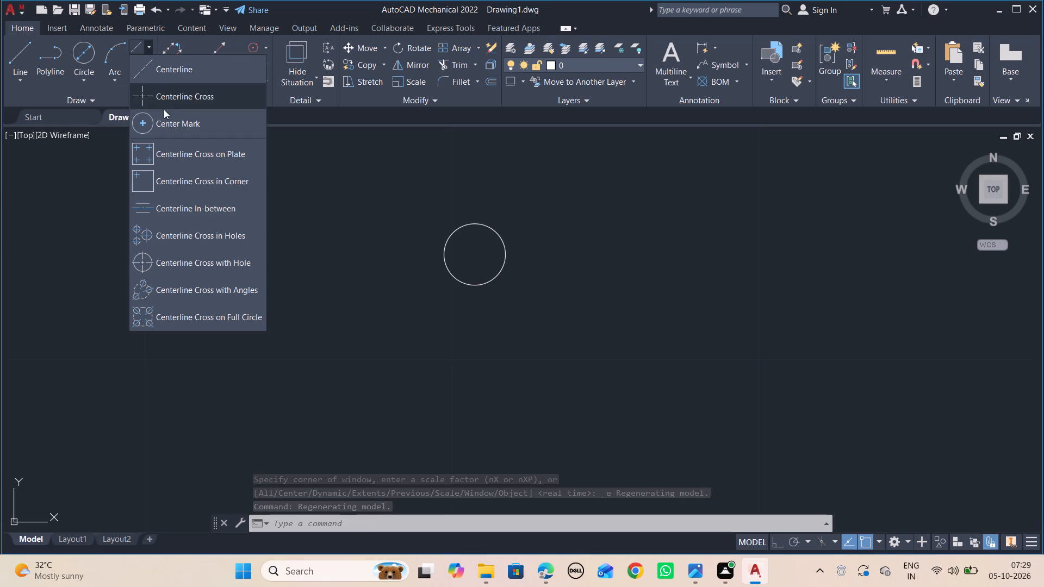
{"action": "left_click", "coordinate": [184, 104]}
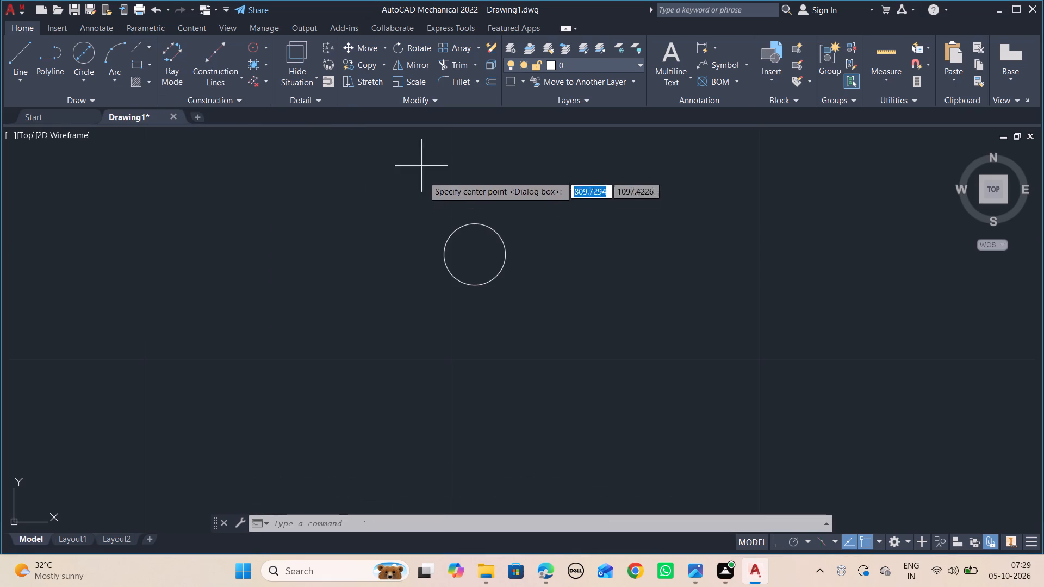
{"action": "left_click", "coordinate": [476, 252]}
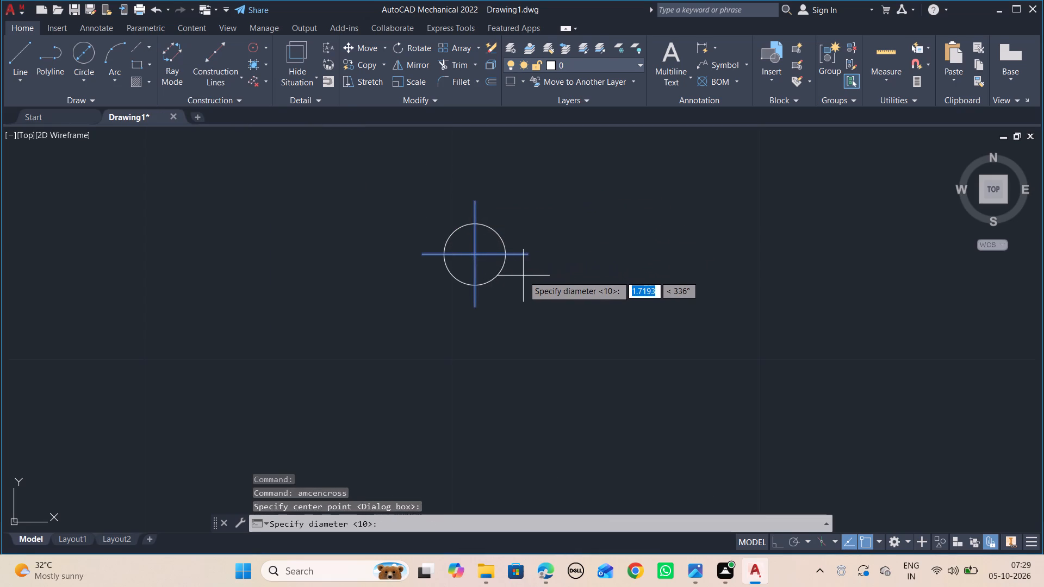
{"action": "left_click", "coordinate": [499, 254]}
Turn on Ortho and copy the circle with its centerline cross 32 units horizontally to the right, using its centre as base point.
{"action": "scroll", "coordinate": [560, 235], "scroll_direction": "down", "scroll_amount": 2}
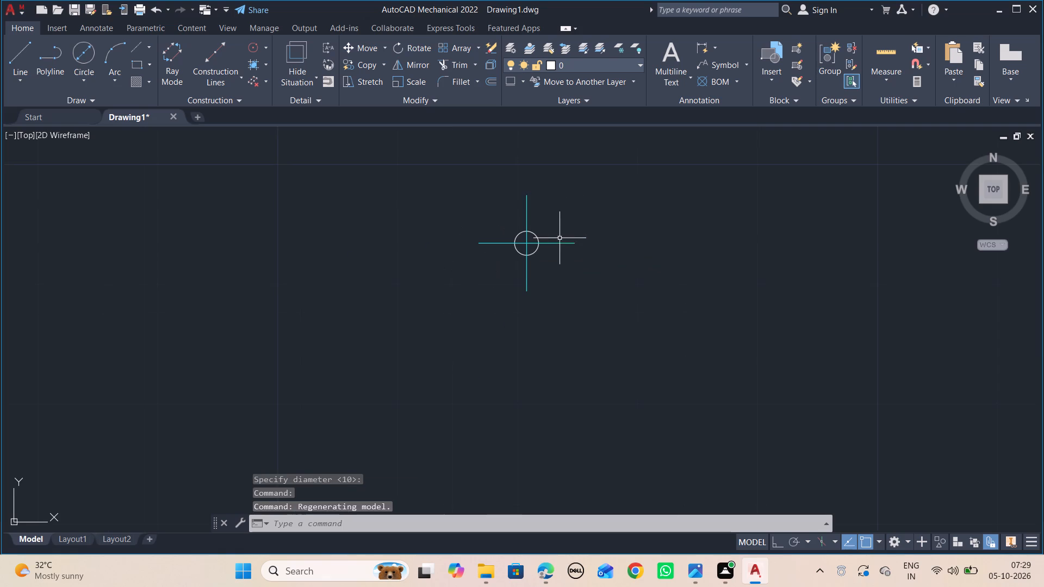
{"action": "left_click", "coordinate": [593, 299]}
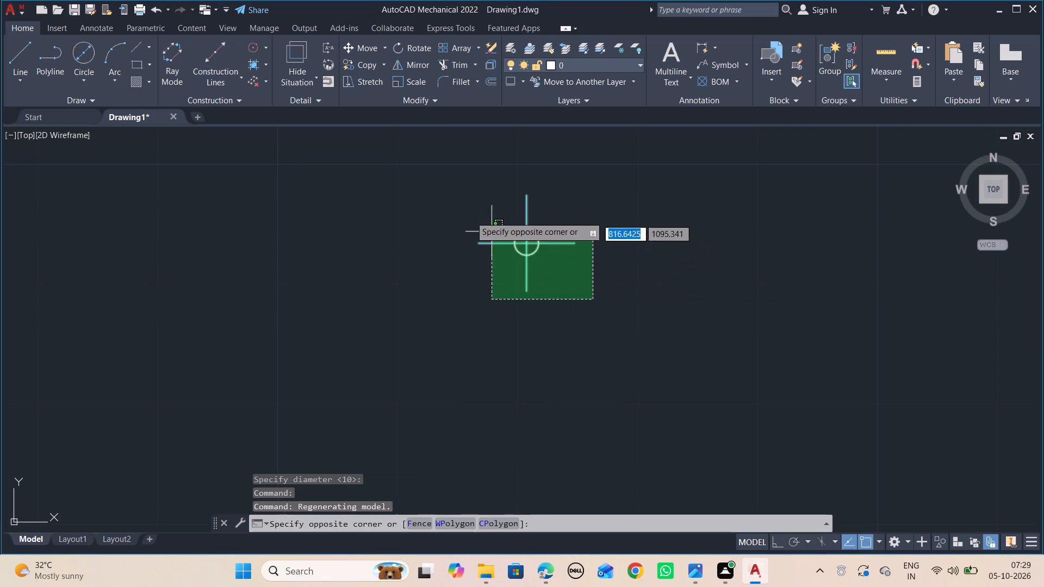
{"action": "left_click", "coordinate": [462, 202]}
{"action": "type", "text": "COPY"}
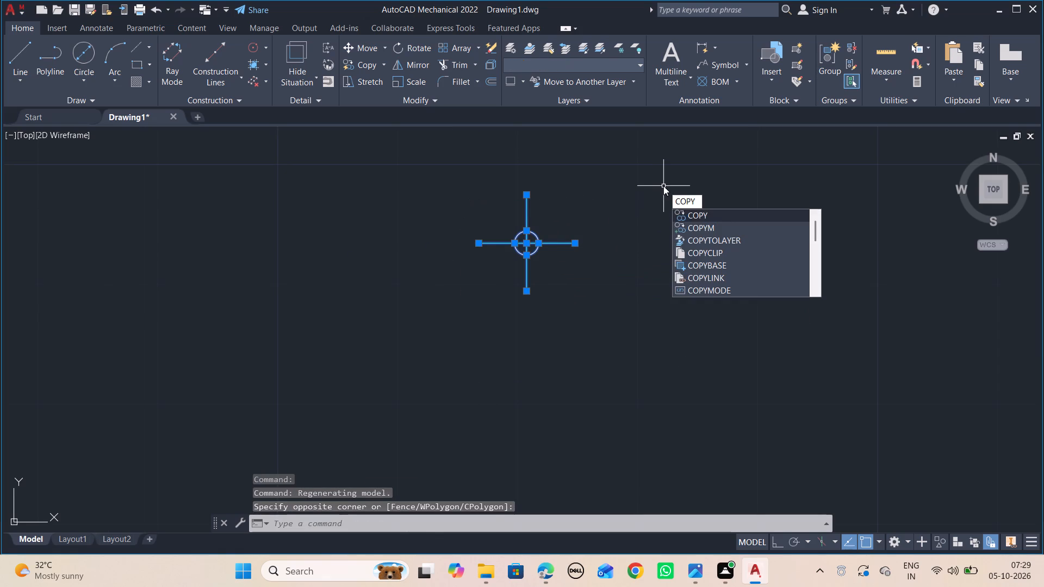
{"action": "key", "text": "Return"}
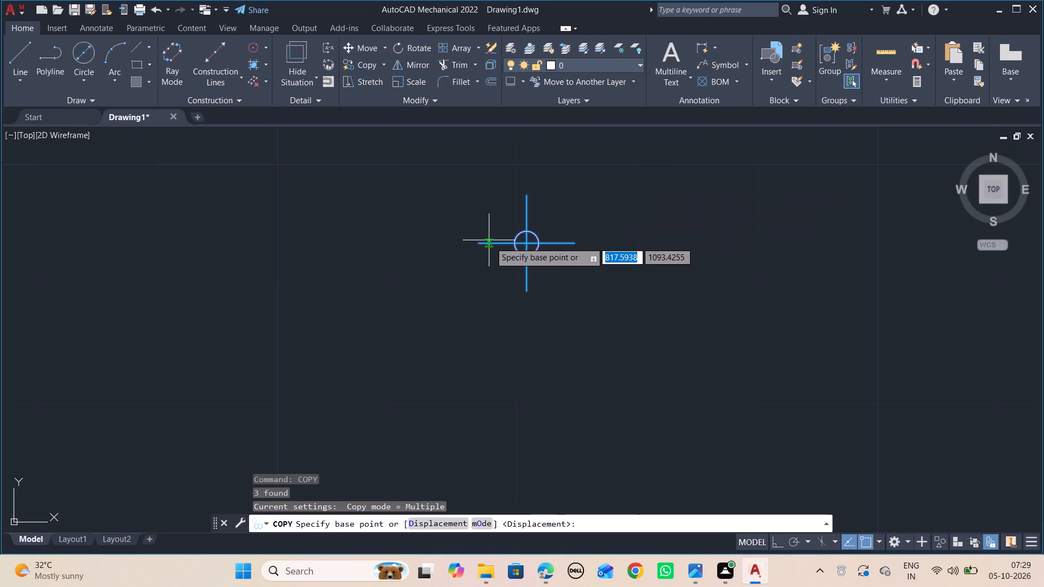
{"action": "left_click", "coordinate": [526, 242]}
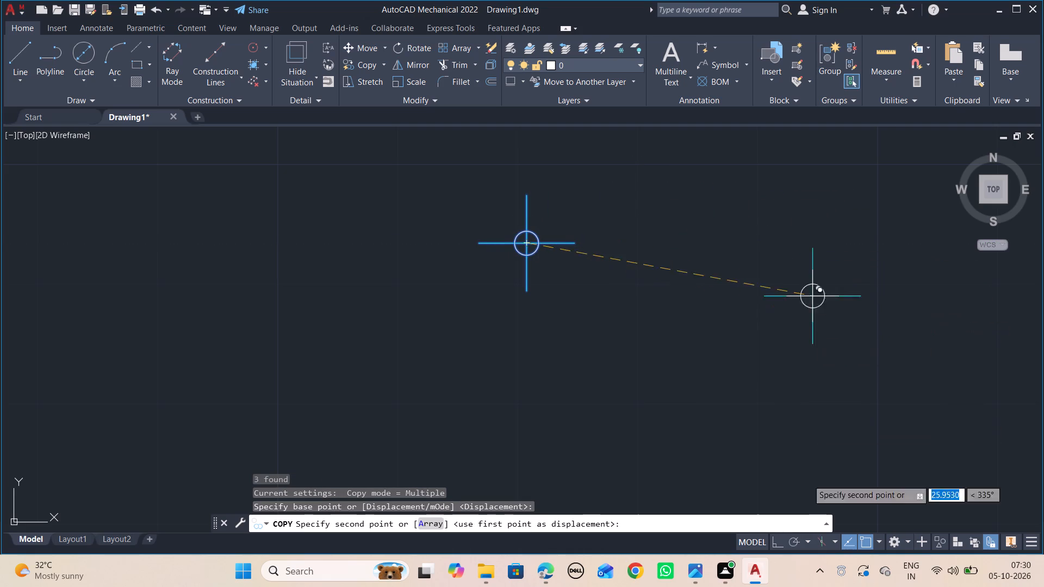
{"action": "left_click", "coordinate": [779, 546]}
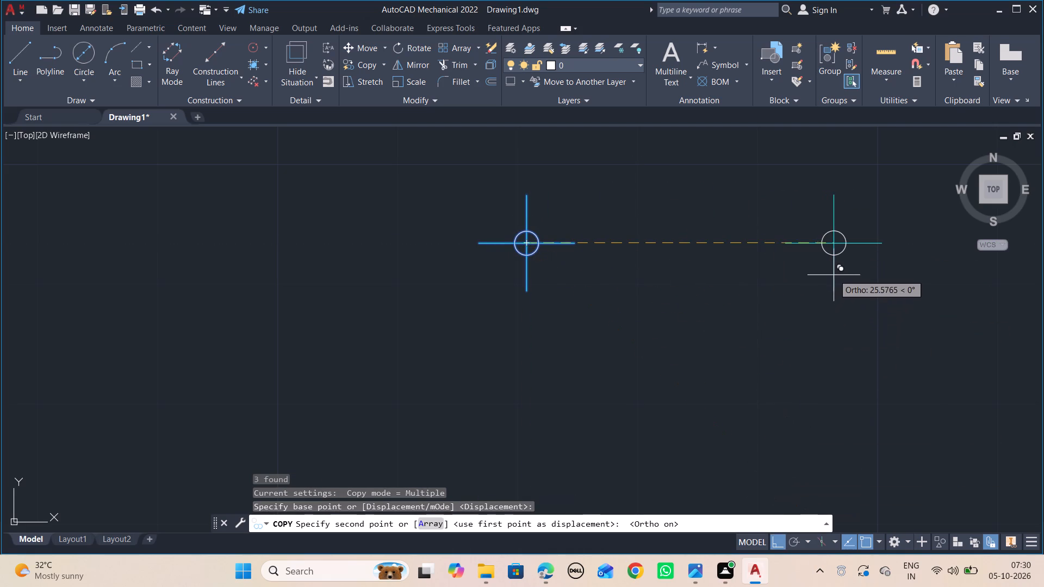
{"action": "key", "text": "alt+Tab"}
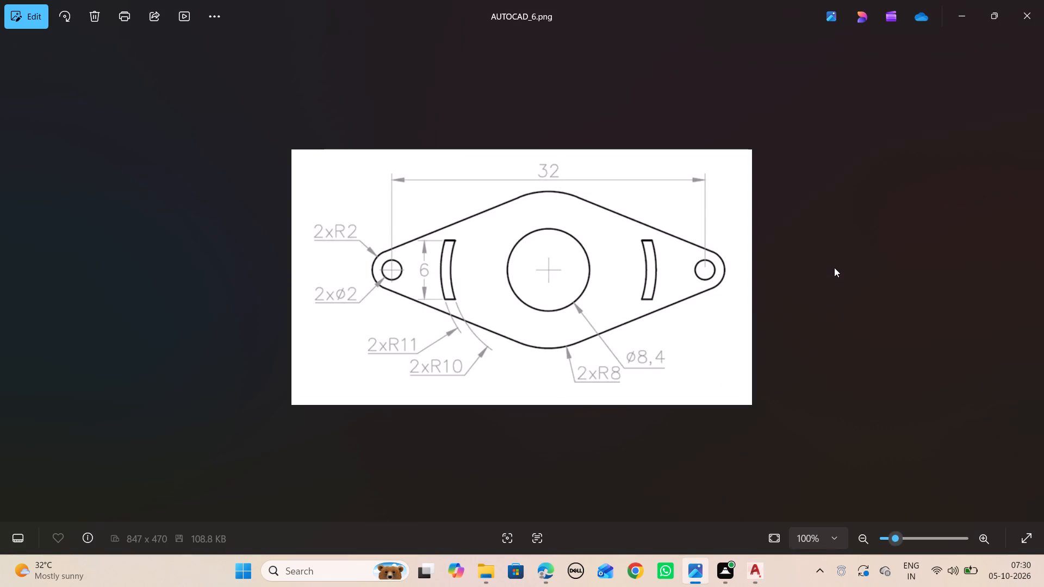
{"action": "key", "text": "alt+Tab"}
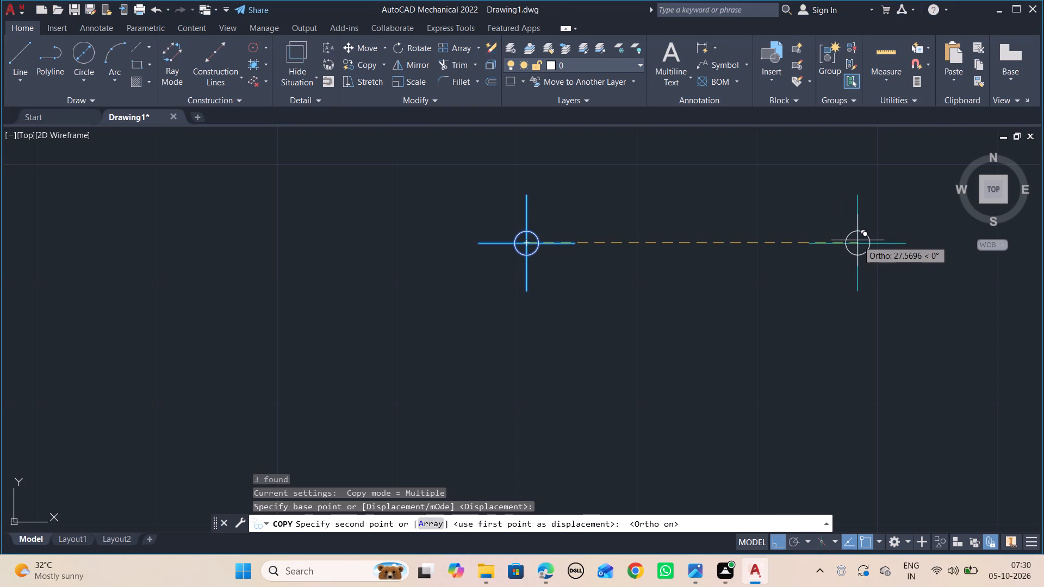
{"action": "type", "text": "32"}
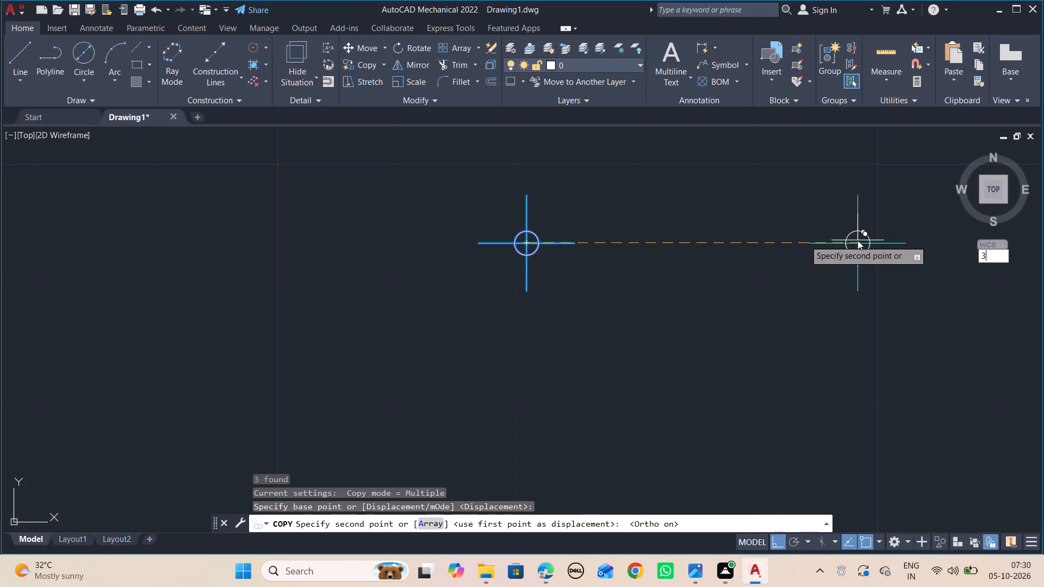
{"action": "key", "text": "Return"}
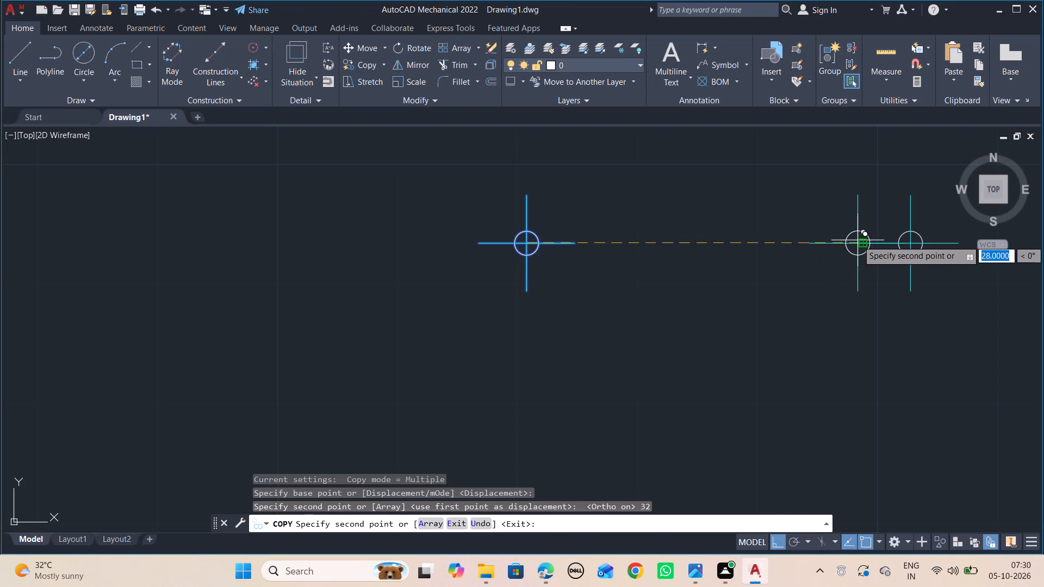
{"action": "key", "text": "Escape"}
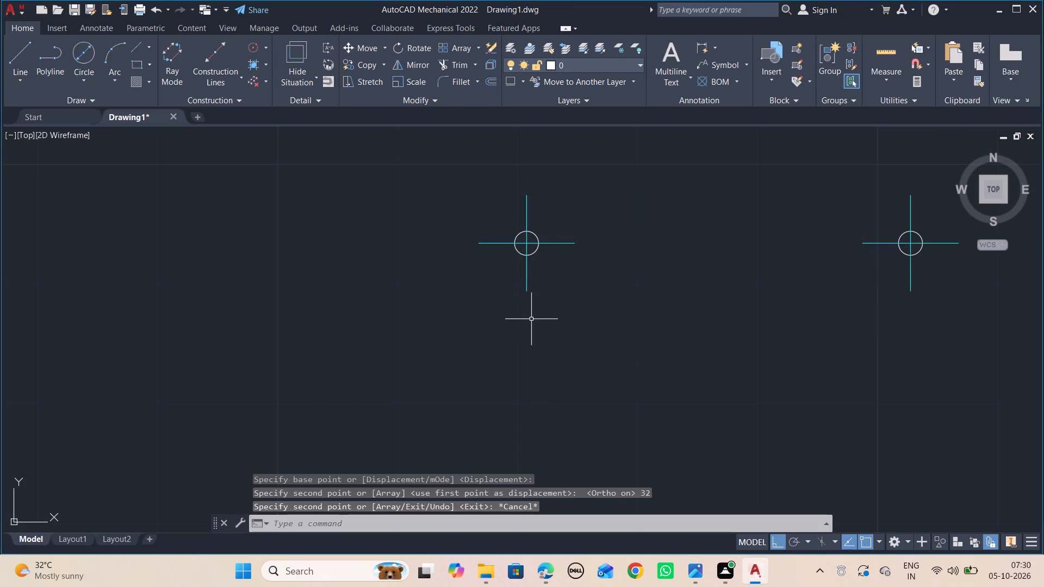
Stretch the left hole's horizontal centerline to the inner end of the right hole's horizontal centerline.
{"action": "scroll", "coordinate": [529, 301], "scroll_direction": "down", "scroll_amount": 2}
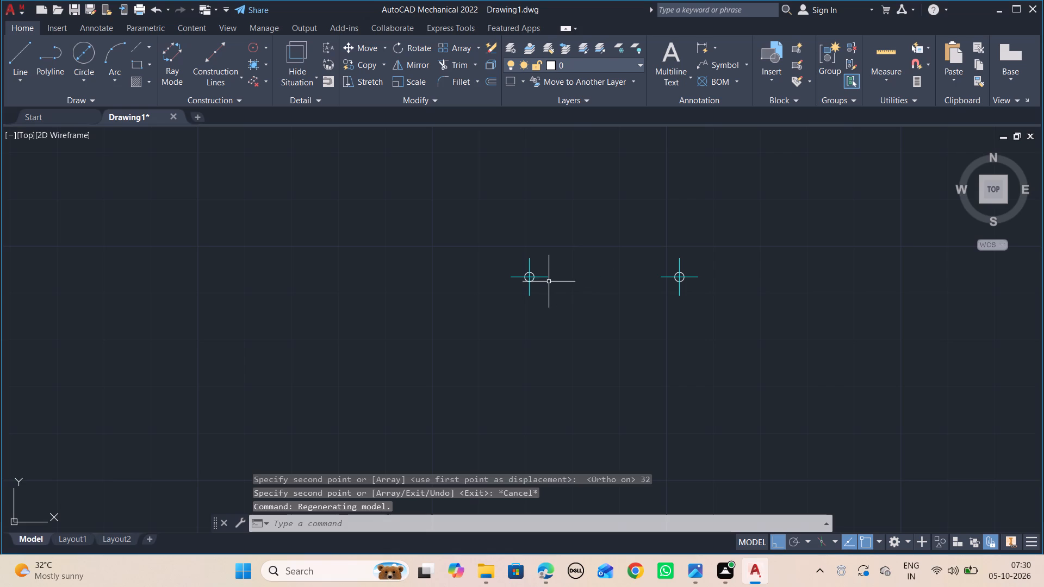
{"action": "left_click", "coordinate": [546, 277]}
{"action": "left_click", "coordinate": [550, 278]}
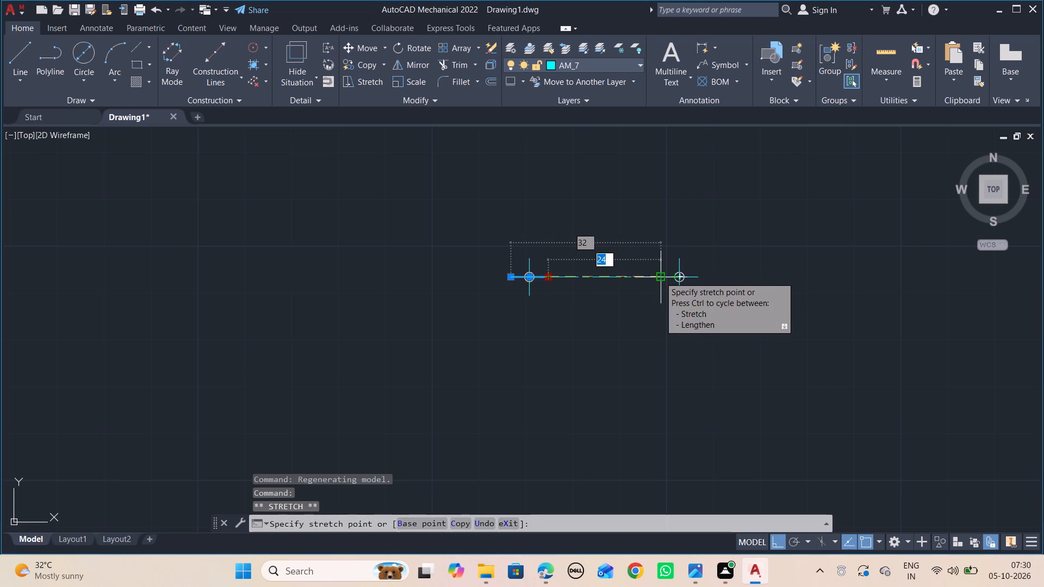
{"action": "left_click", "coordinate": [660, 277]}
{"action": "key", "text": "Escape"}
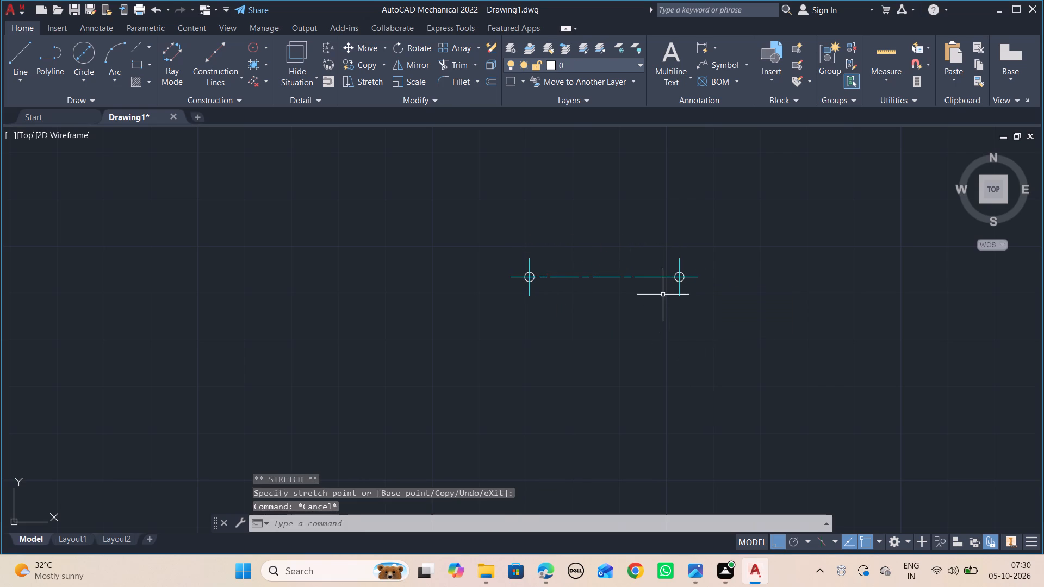
Shorten the inner end of the right hole's horizontal centerline slightly to leave a gap between the two centerlines.
{"action": "scroll", "coordinate": [654, 286], "scroll_direction": "up", "scroll_amount": 4}
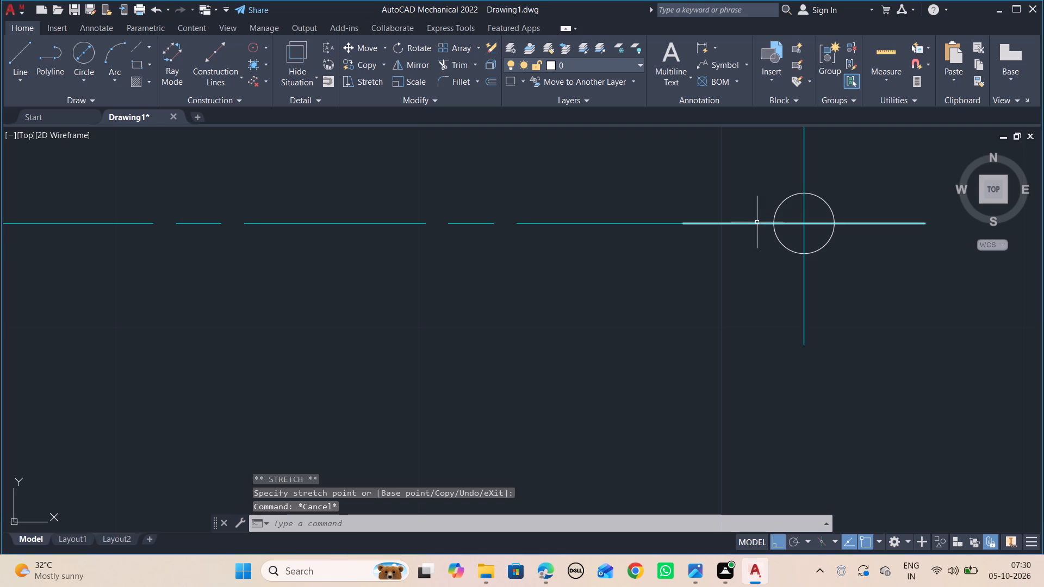
{"action": "left_click", "coordinate": [757, 222]}
{"action": "left_click", "coordinate": [682, 224]}
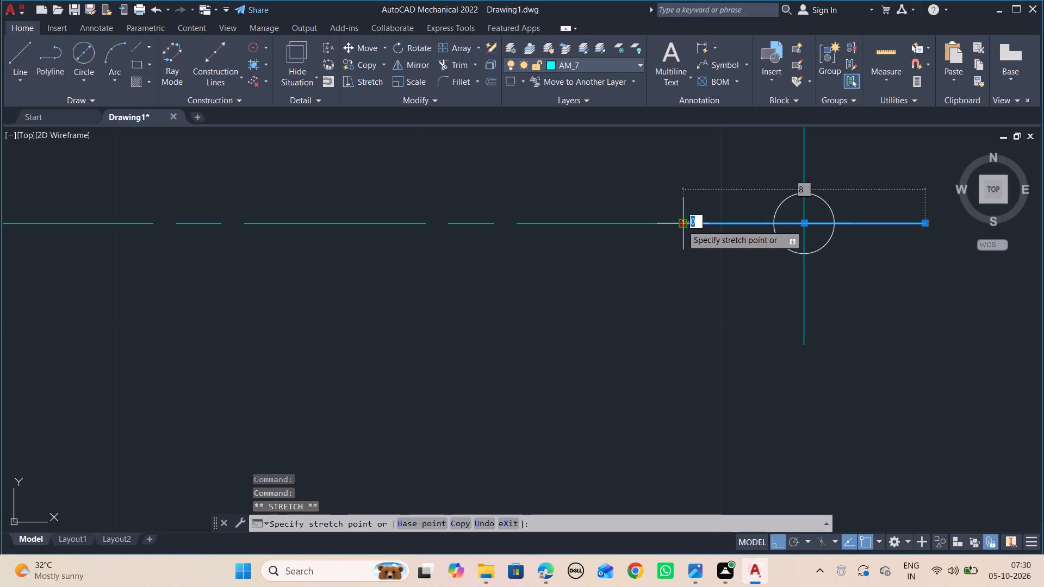
{"action": "left_click", "coordinate": [716, 224]}
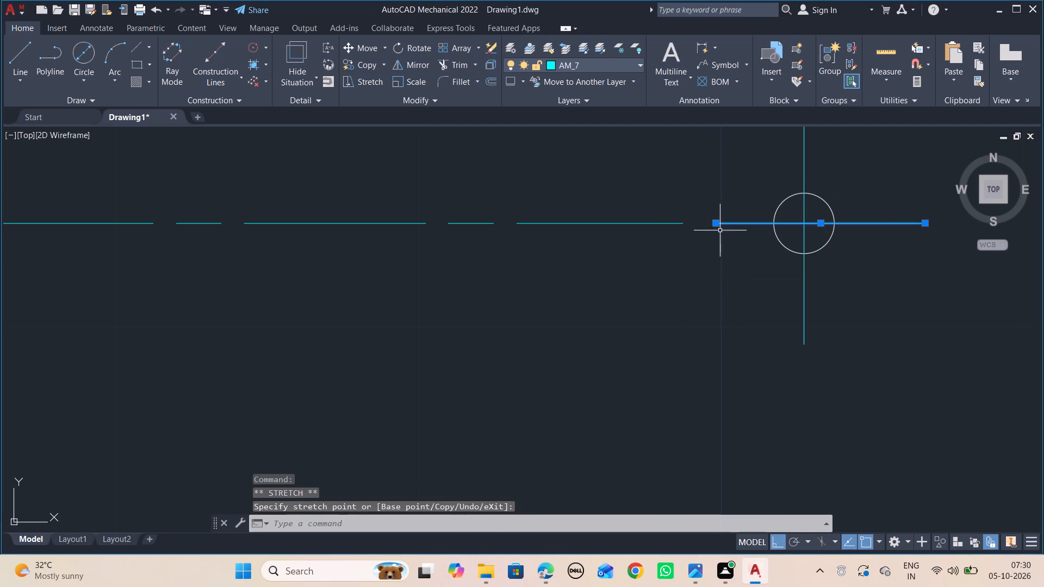
{"action": "key", "text": "Escape"}
Check the connecting plate reference drawing for the remaining features and their dimensions.
{"action": "scroll", "coordinate": [754, 283], "scroll_direction": "down", "scroll_amount": 2}
{"action": "key", "text": "alt+Tab"}
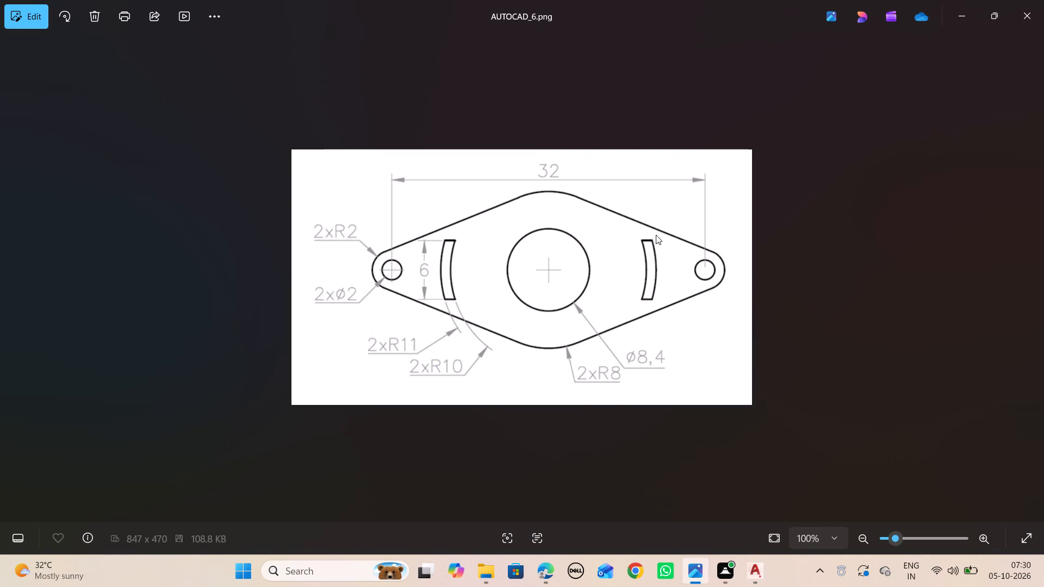
{"action": "key", "text": "alt+Tab"}
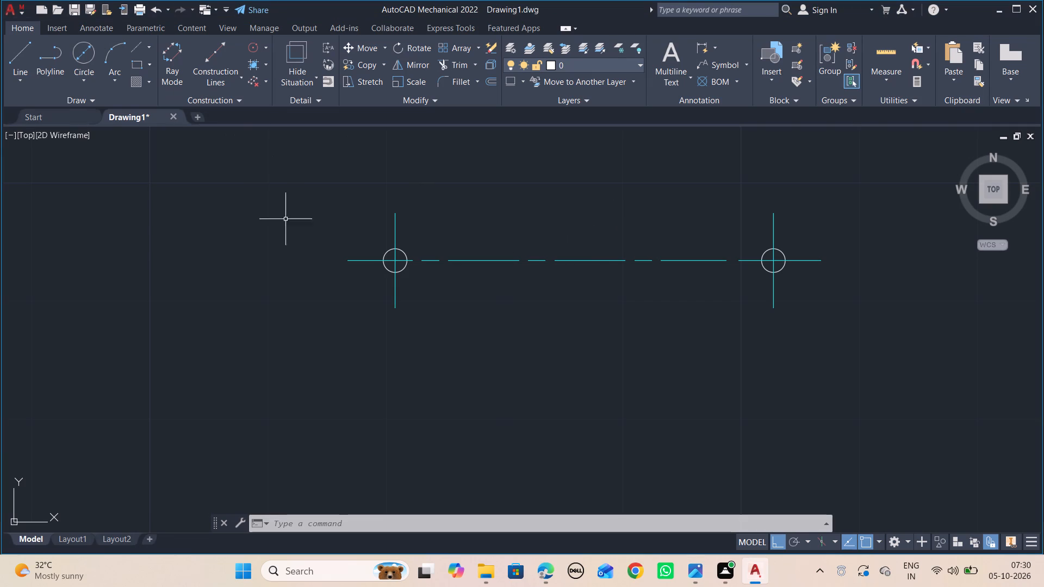
Offset the left hole's vertical centerline 16 units toward the right hole to mark the plate's middle.
{"action": "type", "text": "OFF"}
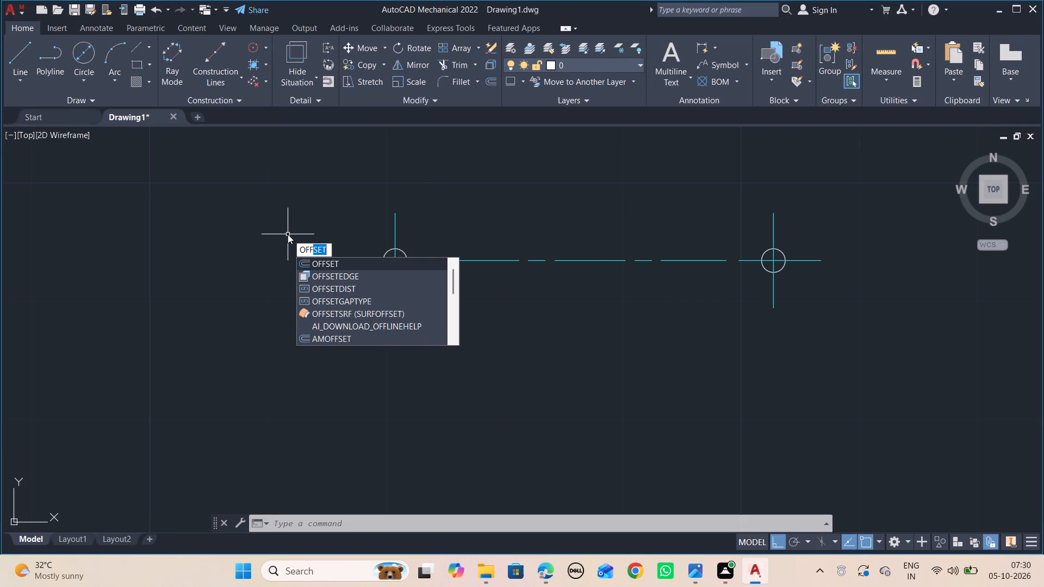
{"action": "key", "text": "Right"}
{"action": "key", "text": "Return"}
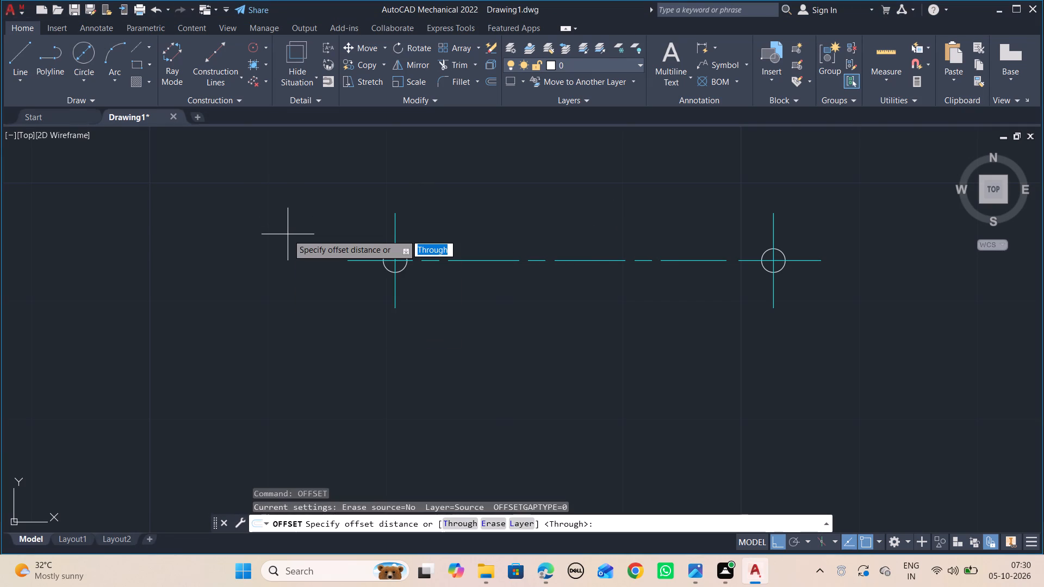
{"action": "type", "text": "16"}
{"action": "key", "text": "Return"}
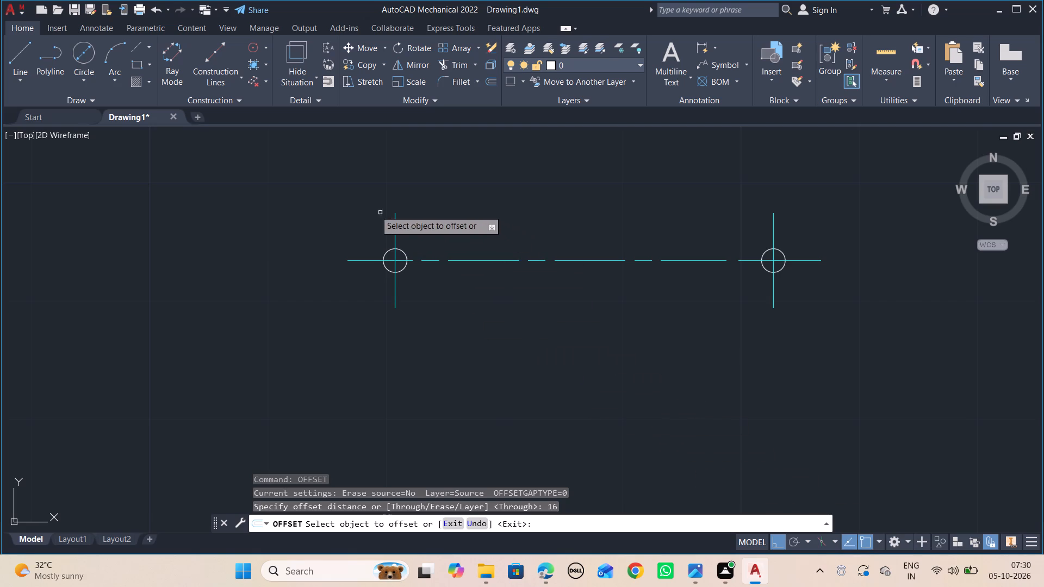
{"action": "left_click", "coordinate": [395, 230]}
{"action": "left_click", "coordinate": [455, 229]}
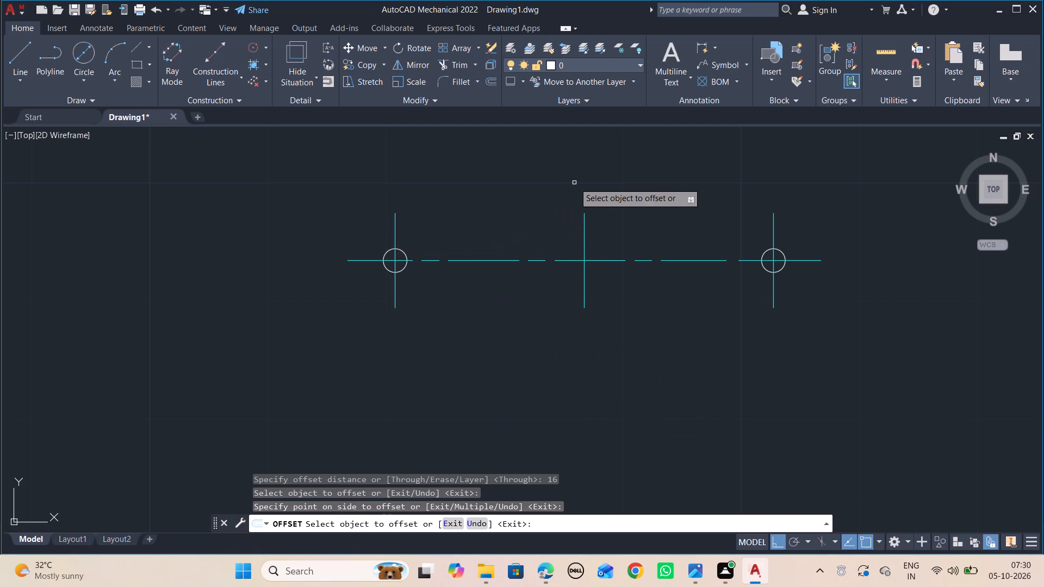
{"action": "key", "text": "Escape"}
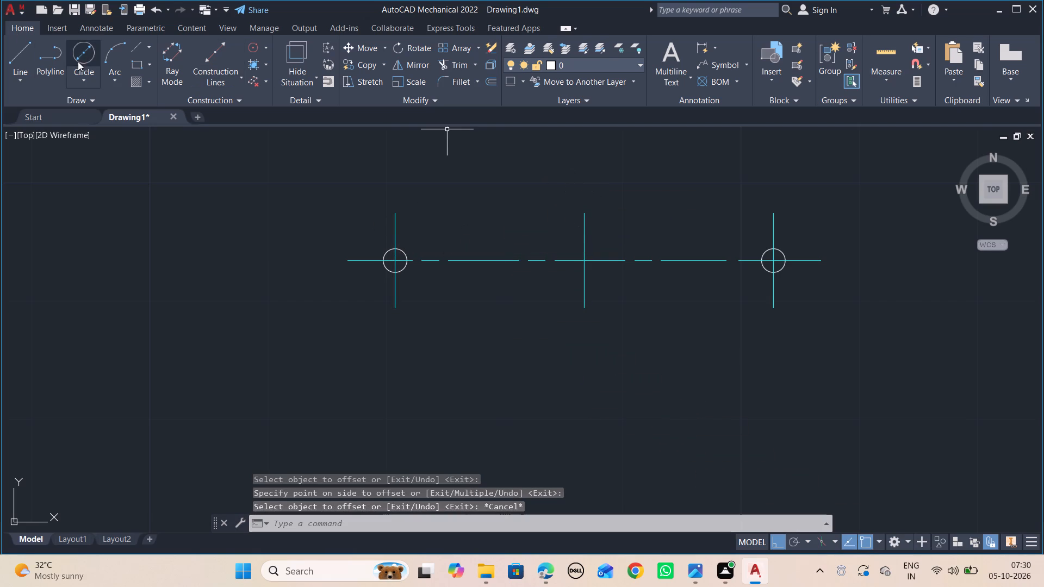
Draw the central hole as a circle of radius 4.2 centred where the middle vertical centerline crosses the horizontal centerline.
{"action": "left_click", "coordinate": [86, 70]}
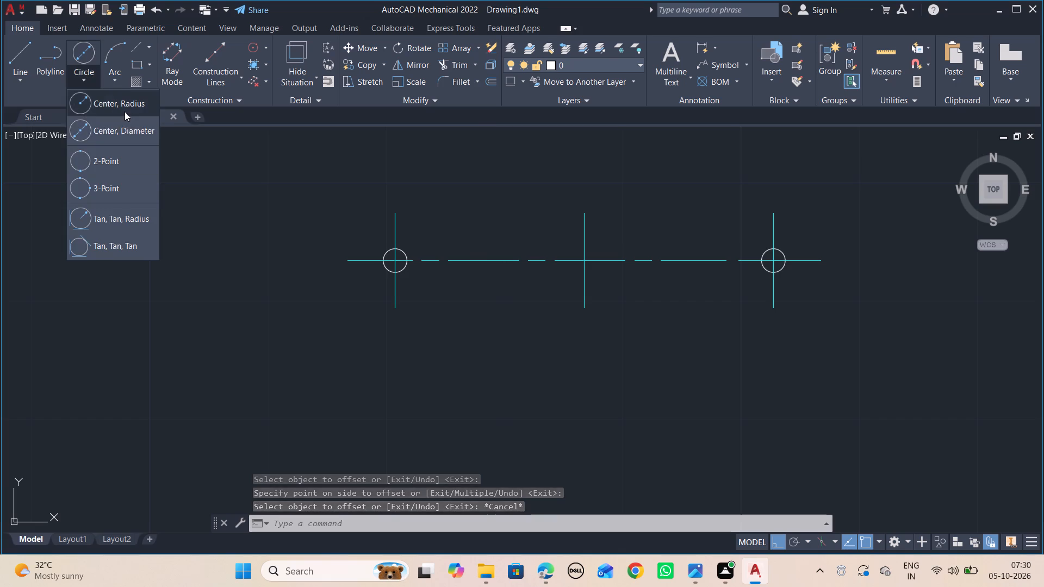
{"action": "left_click", "coordinate": [125, 111]}
{"action": "key", "text": "alt+Tab"}
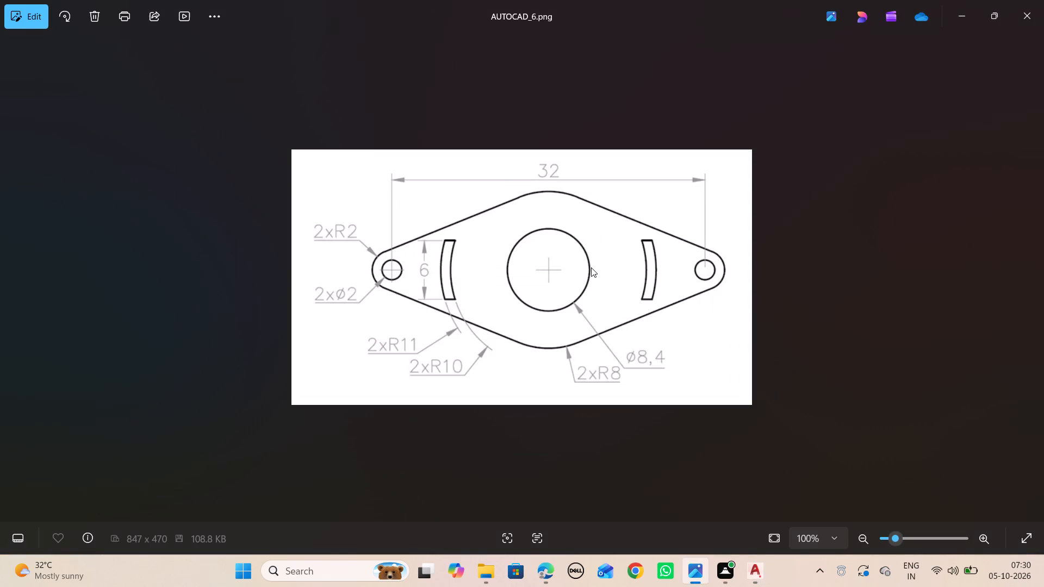
{"action": "key", "text": "alt+Tab"}
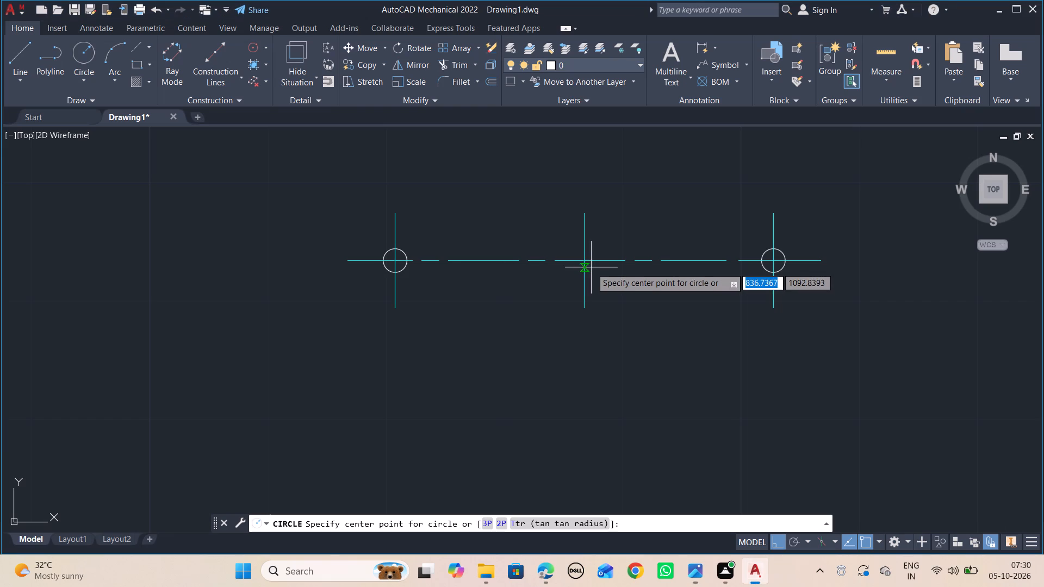
{"action": "left_click", "coordinate": [587, 260]}
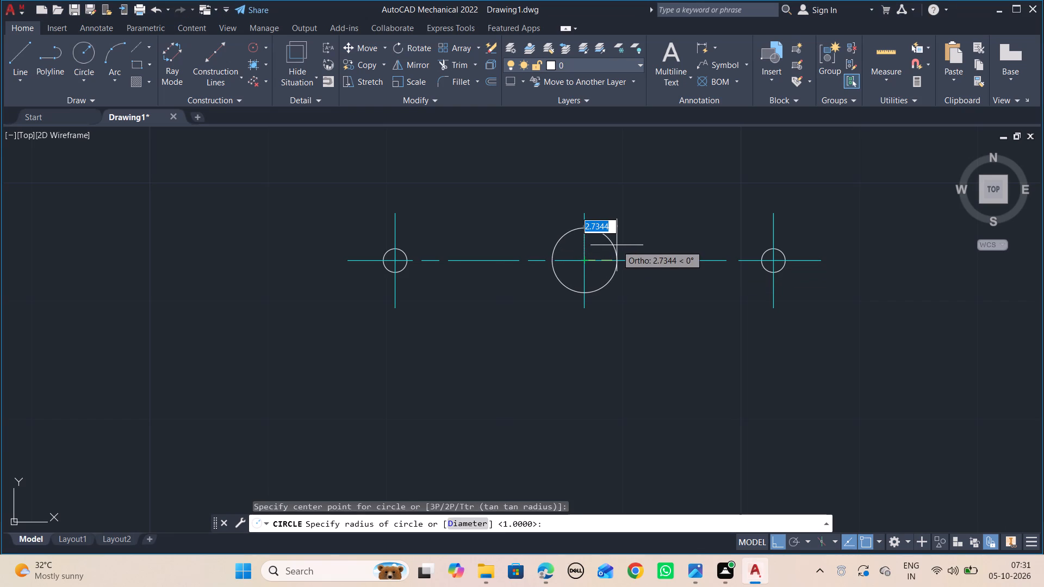
{"action": "type", "text": "4.2"}
{"action": "key", "text": "Return"}
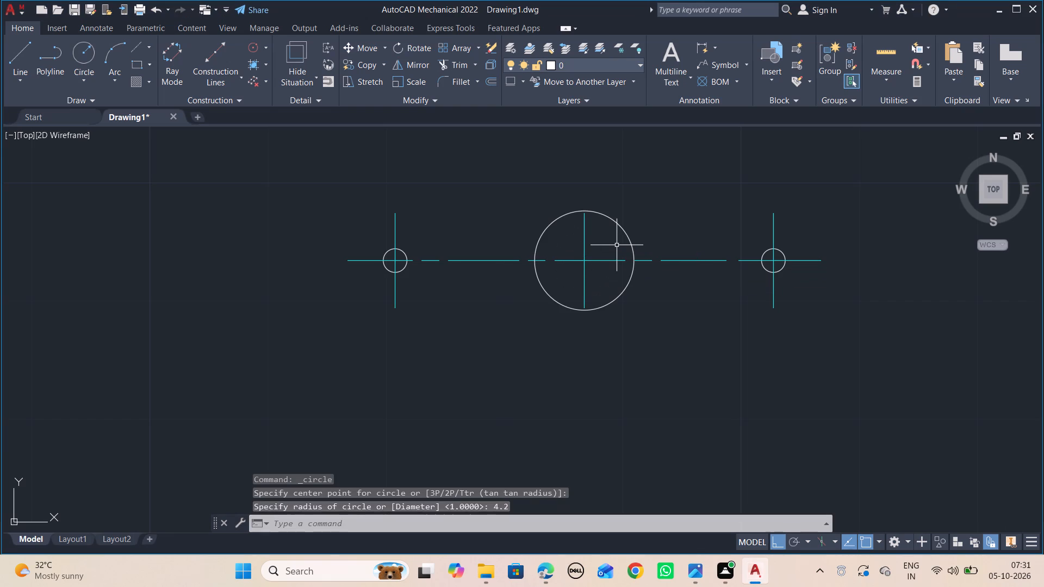
Draw two circles of radius 10 and 11 concentric with the central hole for the curved slots' arcs.
{"action": "key", "text": "alt+Tab"}
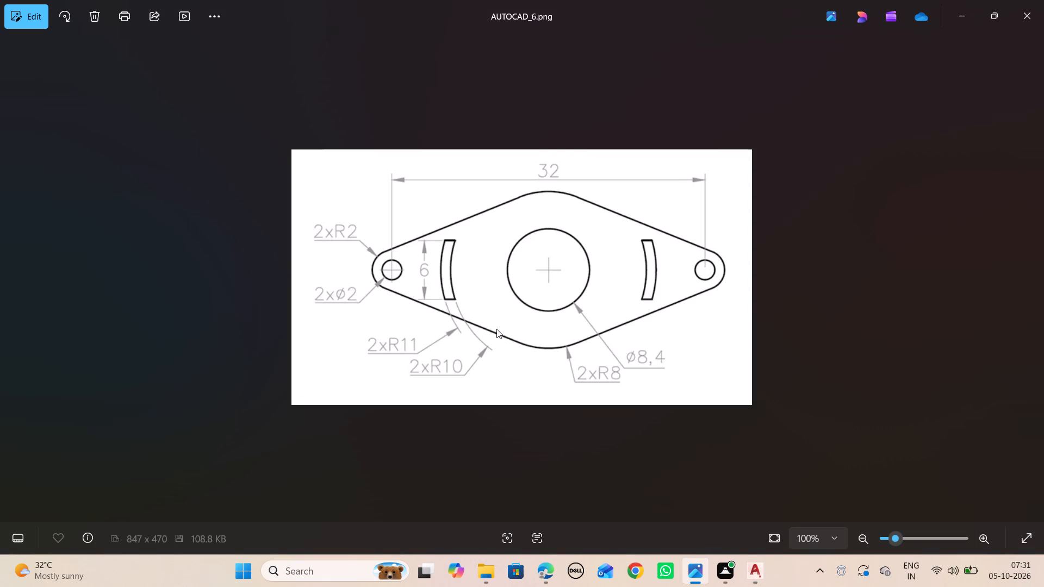
{"action": "key", "text": "alt+Tab"}
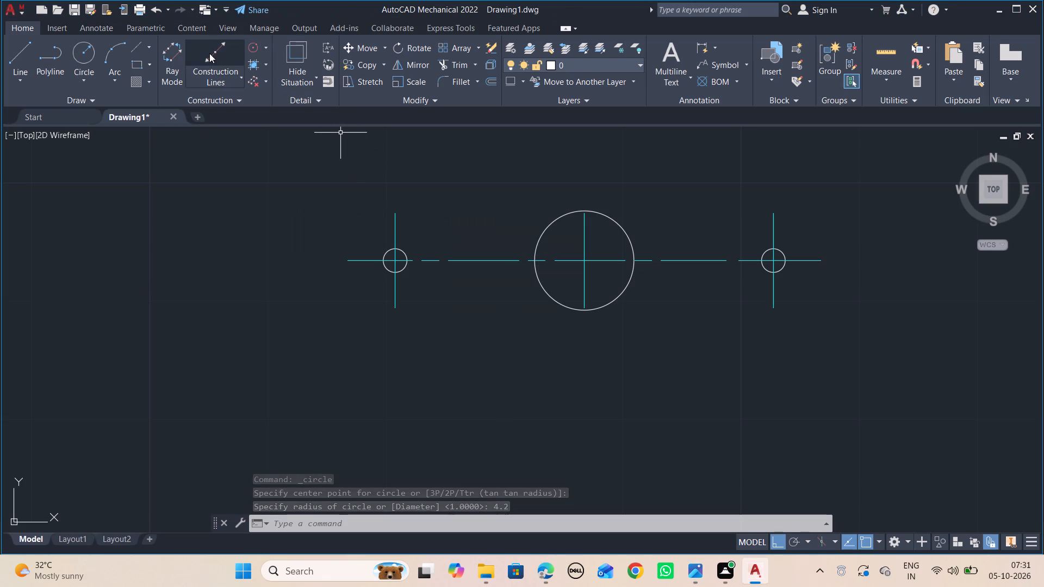
{"action": "left_click", "coordinate": [83, 58]}
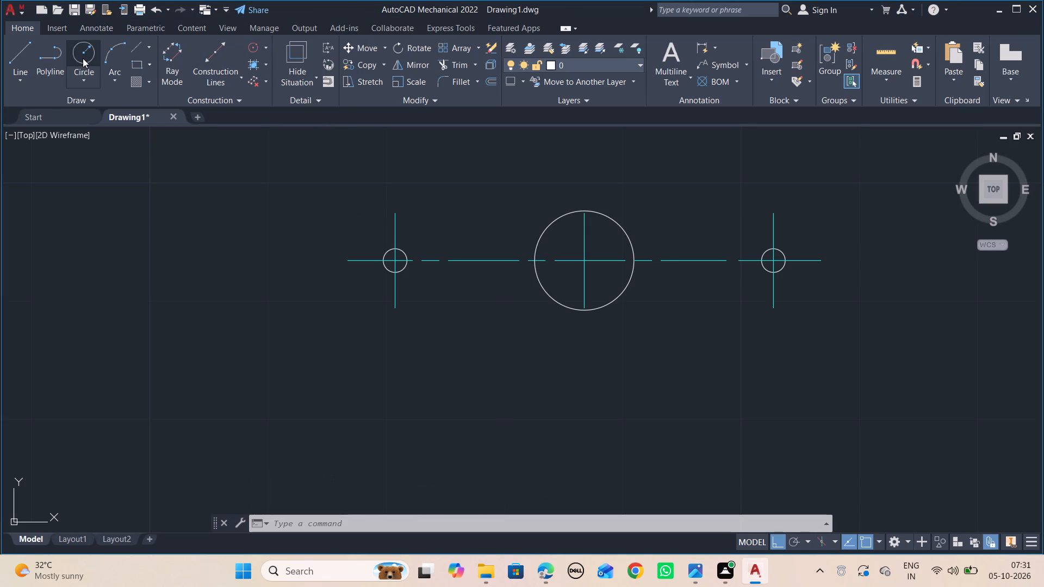
{"action": "left_click", "coordinate": [584, 260]}
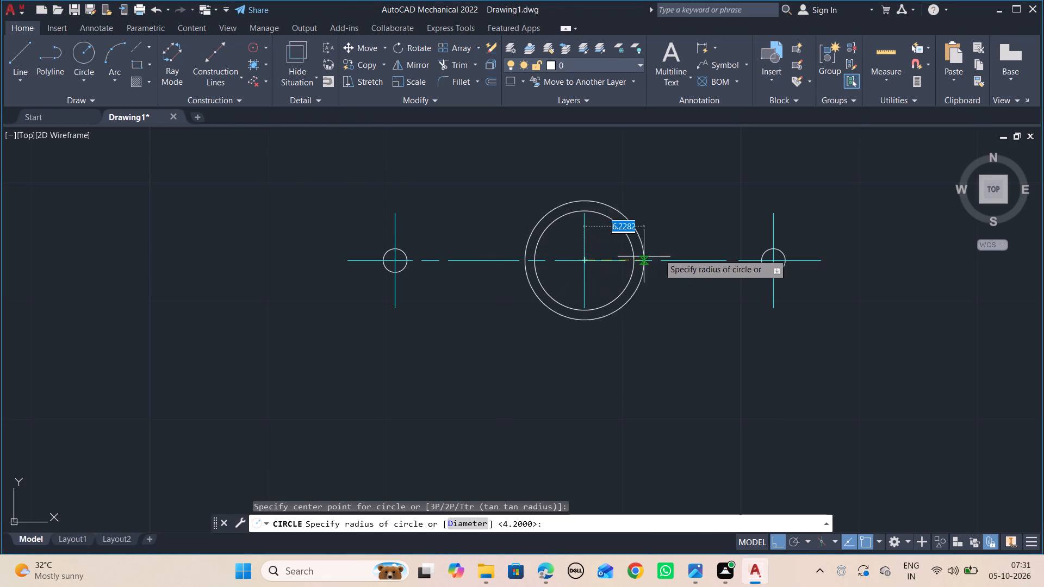
{"action": "type", "text": "10"}
{"action": "key", "text": "Return"}
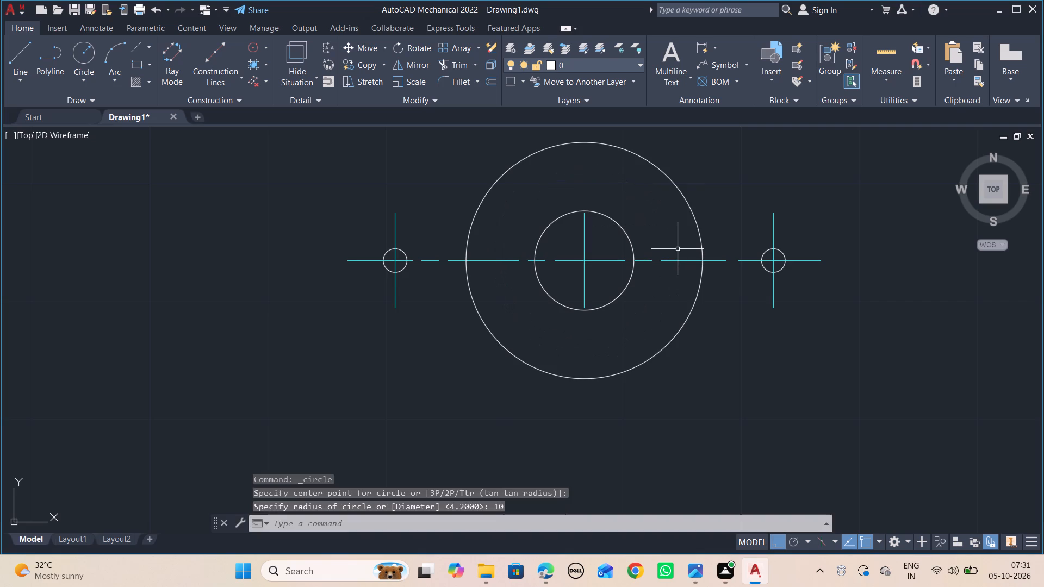
{"action": "key", "text": "space"}
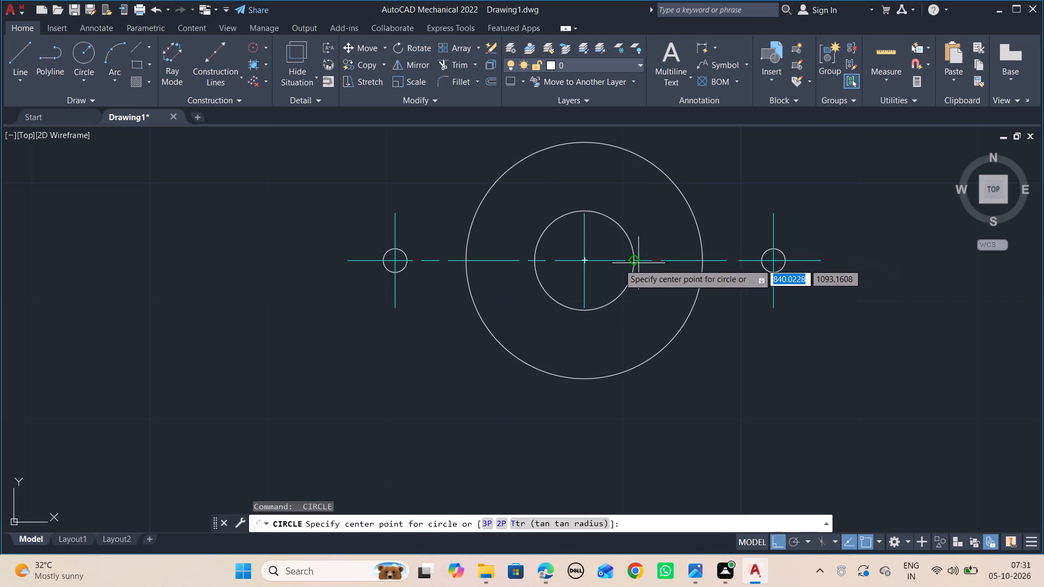
{"action": "left_click", "coordinate": [580, 263]}
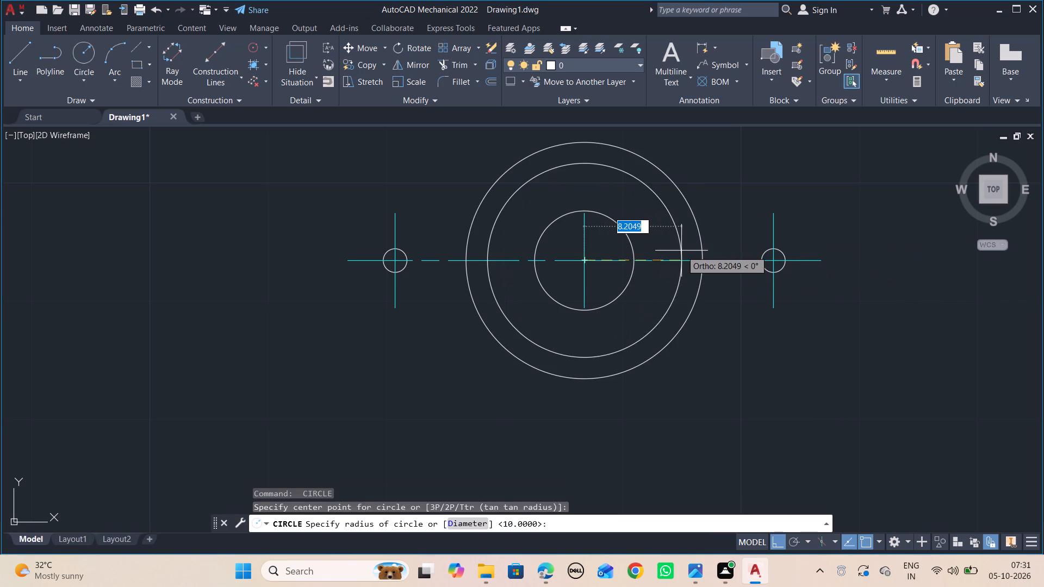
{"action": "type", "text": "11"}
{"action": "key", "text": "Return"}
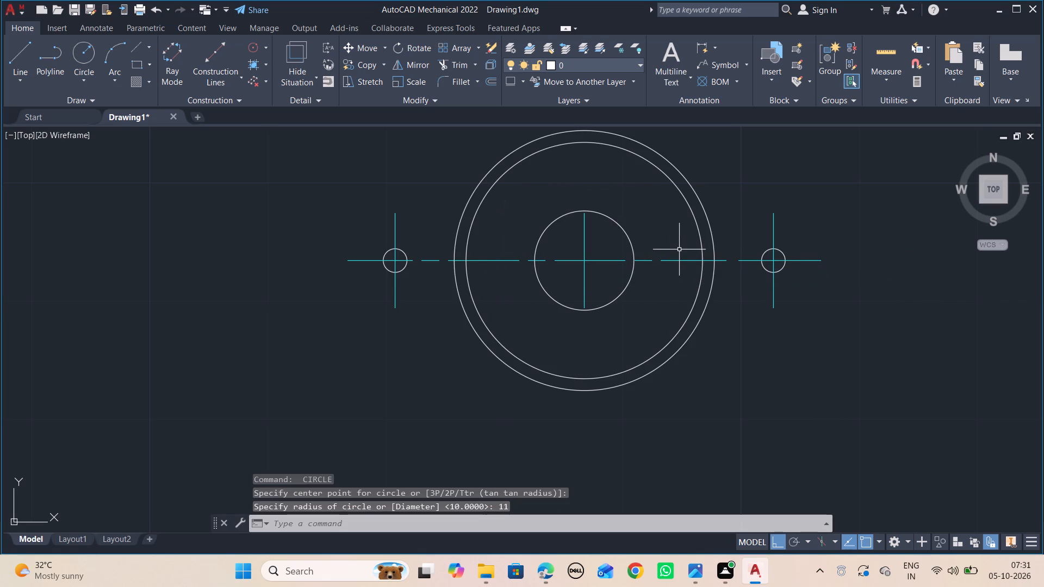
Offset the long horizontal centerline 3 units above and 3 units below to set the curved slots' 6-unit height.
{"action": "key", "text": "alt+Tab"}
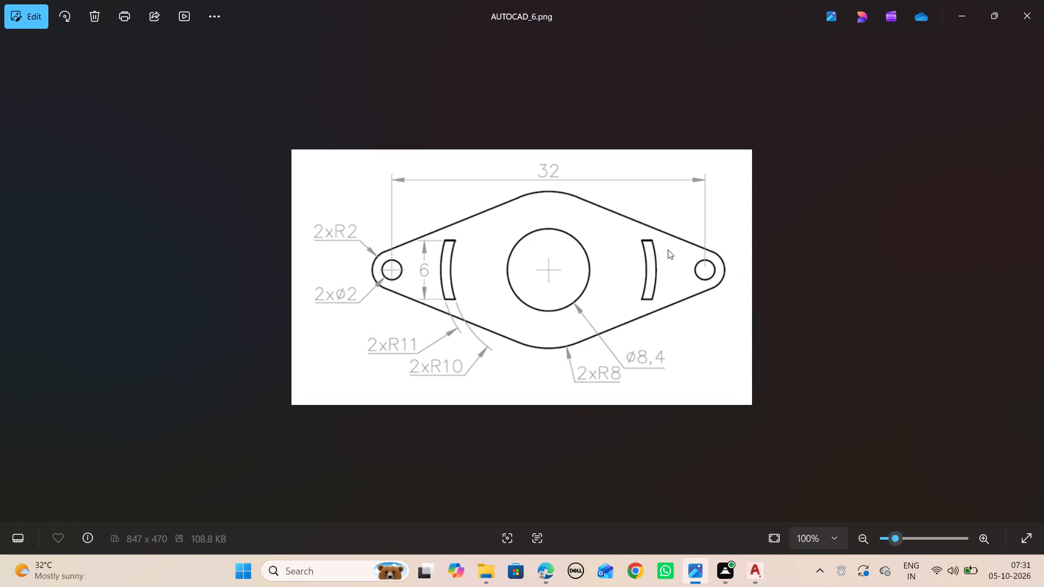
{"action": "key", "text": "alt+Tab"}
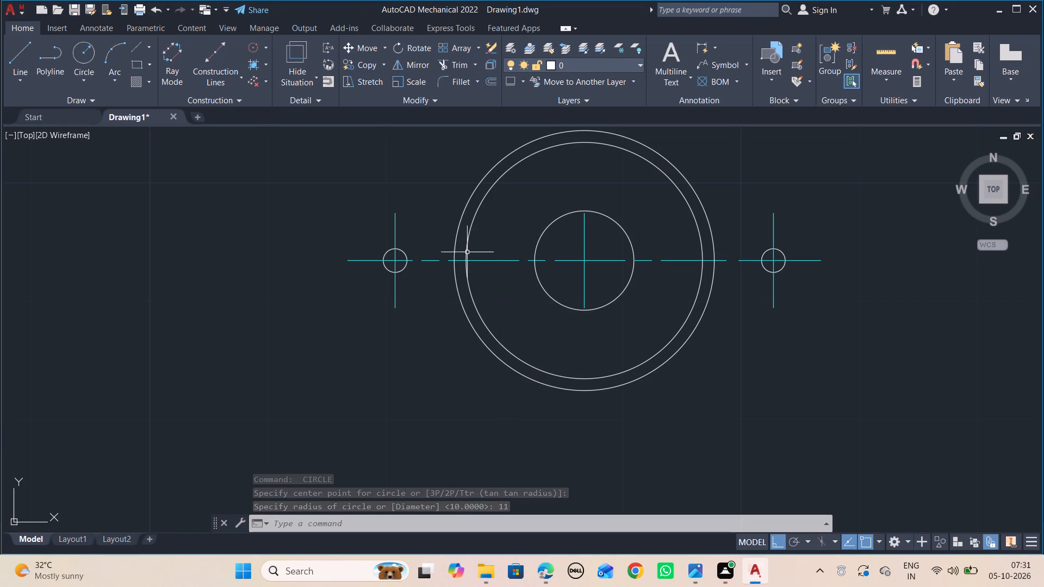
{"action": "key", "text": "alt+Tab"}
{"action": "key", "text": "alt+Tab"}
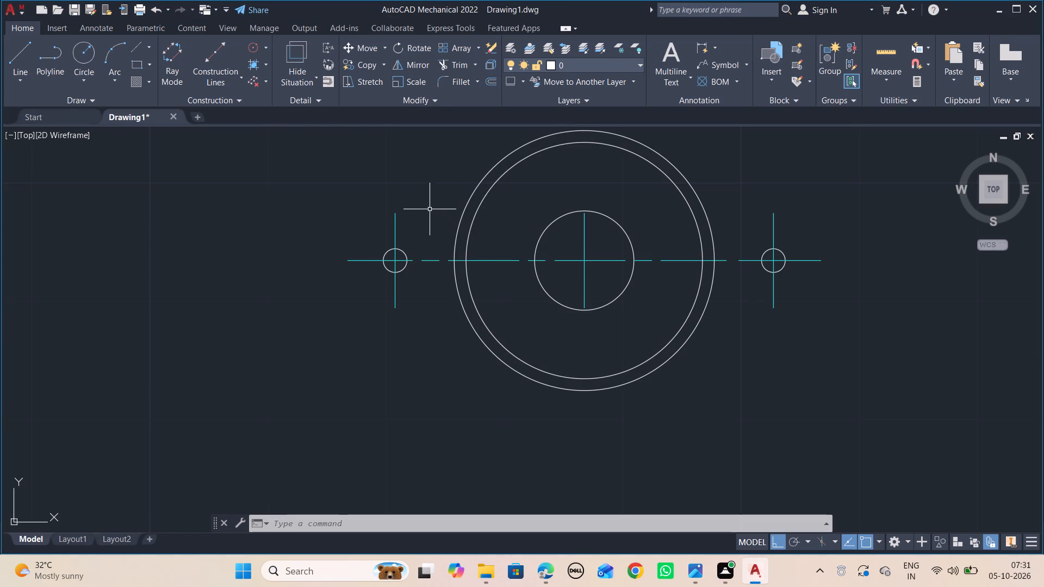
{"action": "type", "text": "OFF"}
{"action": "key", "text": "Right"}
{"action": "key", "text": "Return"}
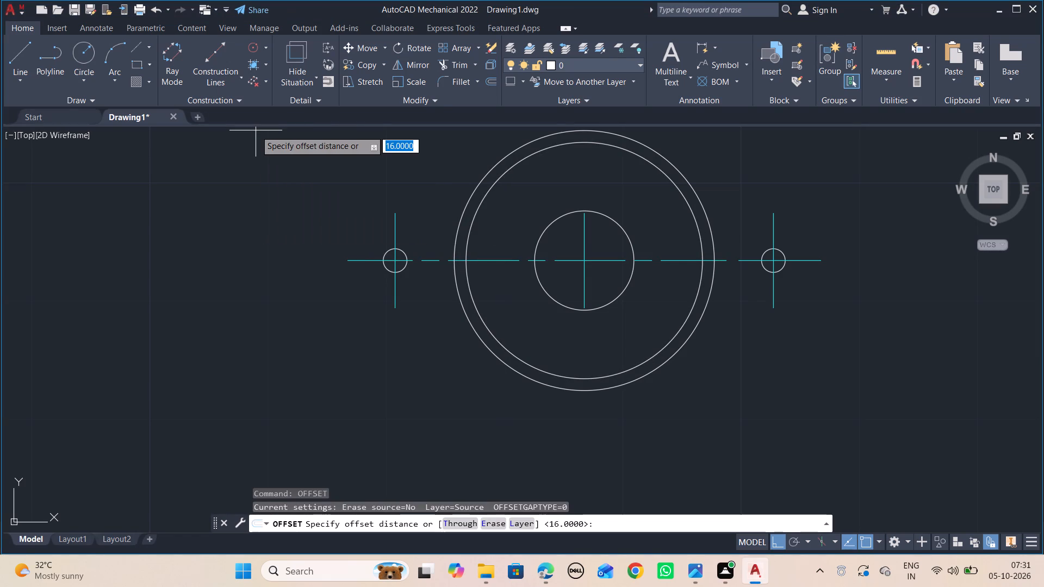
{"action": "key", "text": "3"}
{"action": "key", "text": "Return"}
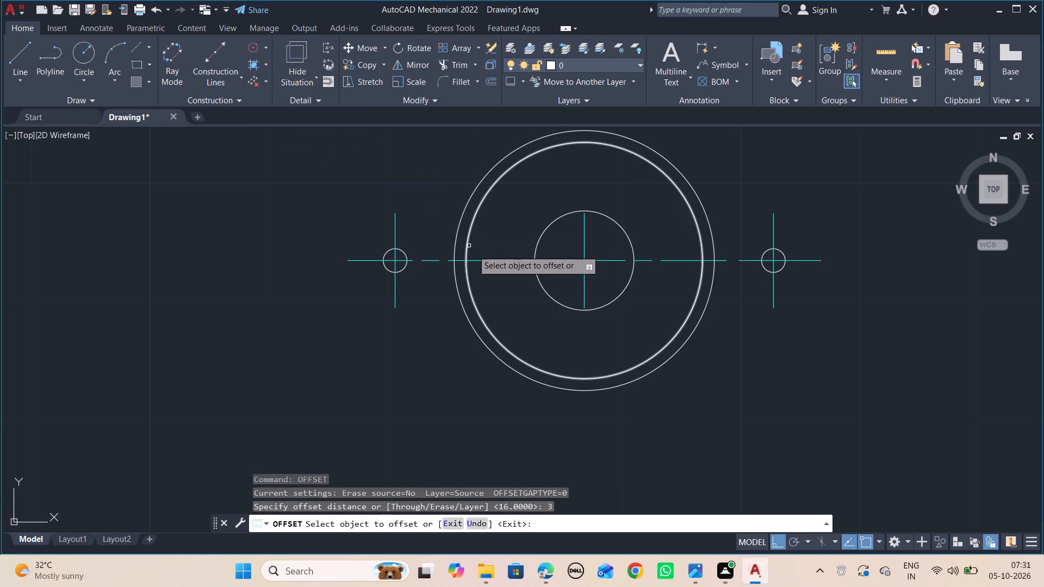
{"action": "left_click", "coordinate": [481, 261]}
{"action": "left_click", "coordinate": [484, 234]}
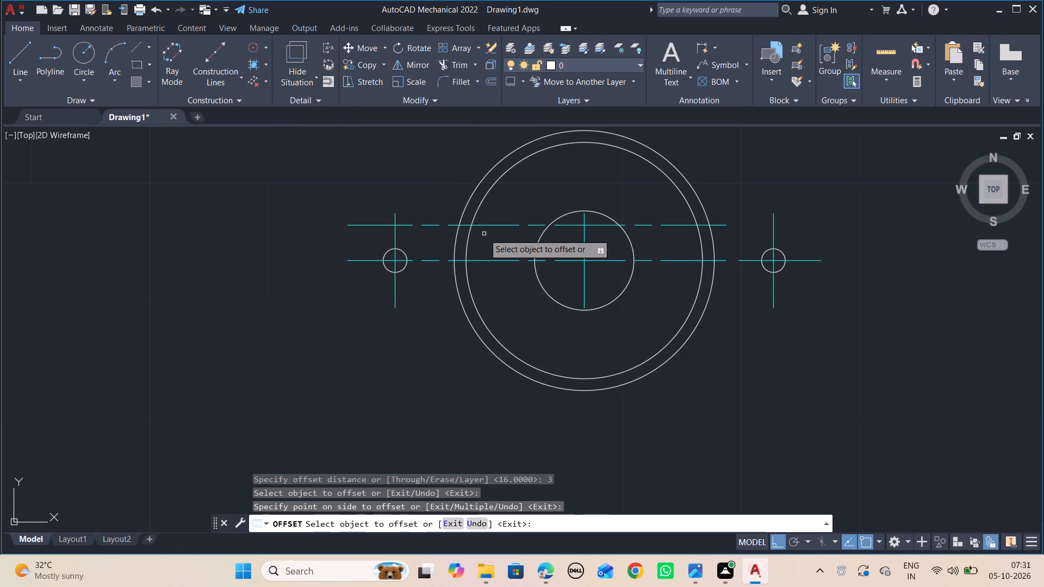
{"action": "left_click", "coordinate": [490, 261]}
{"action": "left_click", "coordinate": [492, 278]}
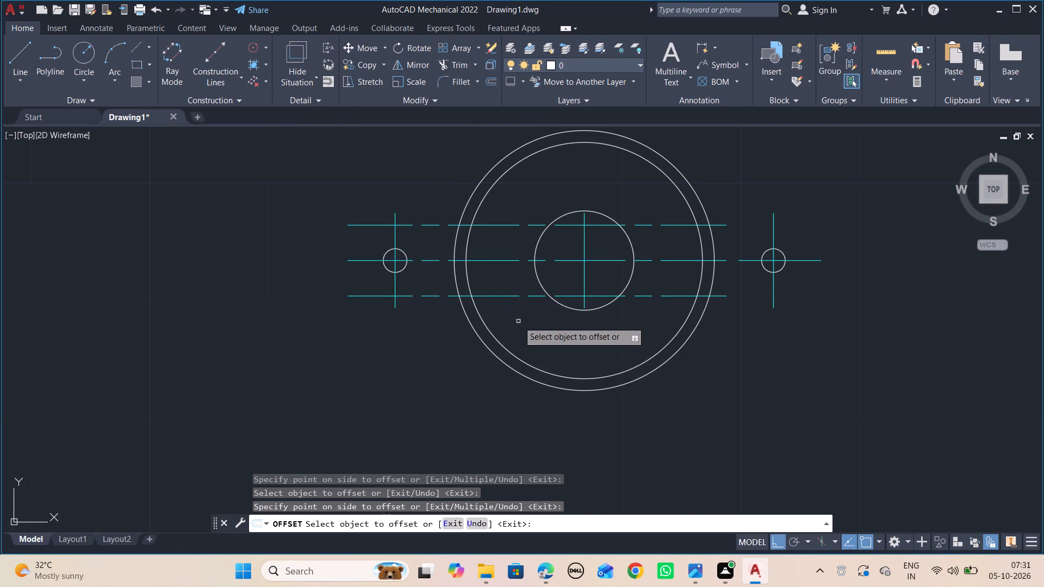
{"action": "key", "text": "Escape"}
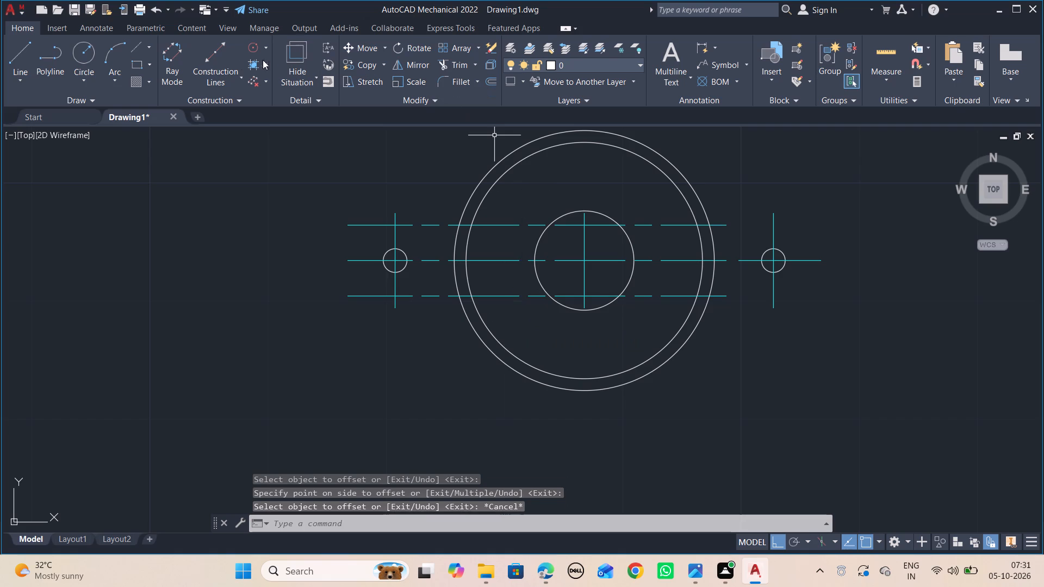
Trim the two offset lines inside the radius 10 circle and the horizontal centerline between that circle and the central hole.
{"action": "left_click", "coordinate": [448, 68]}
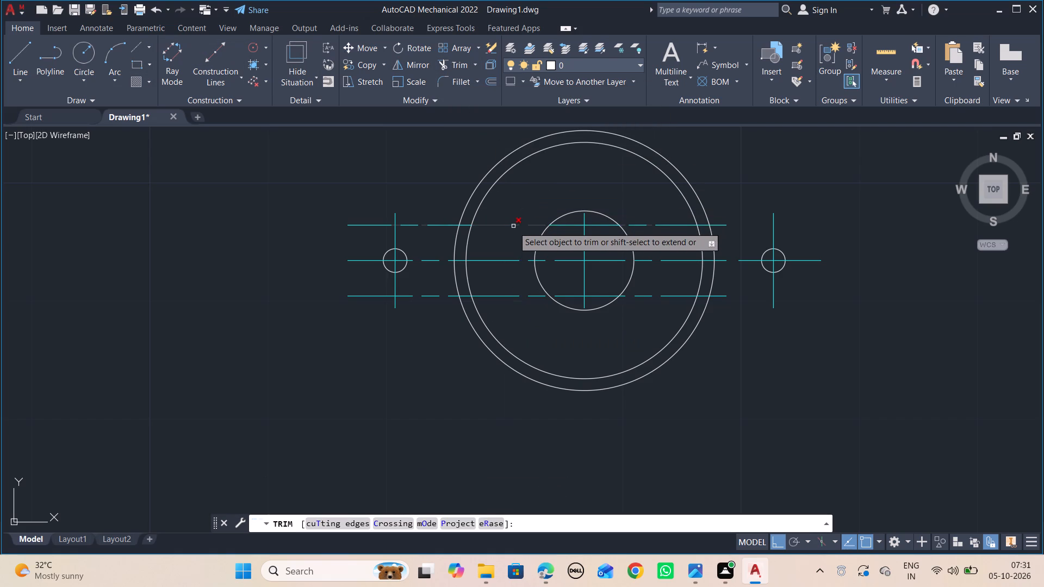
{"action": "left_click_drag", "start_coordinate": [520, 212], "coordinate": [518, 242]}
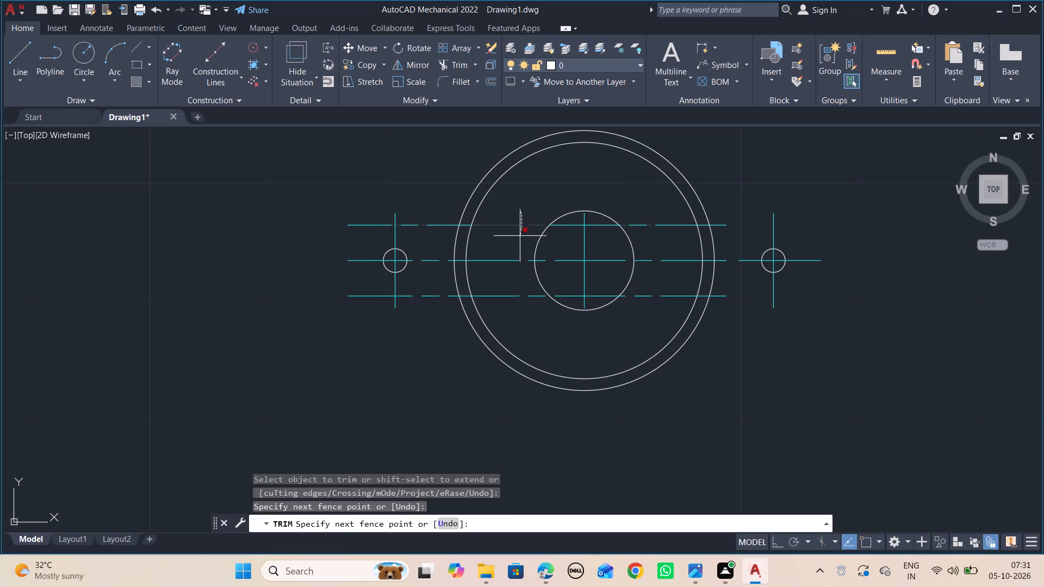
{"action": "left_click_drag", "start_coordinate": [518, 242], "coordinate": [522, 303]}
{"action": "left_click", "coordinate": [579, 294]}
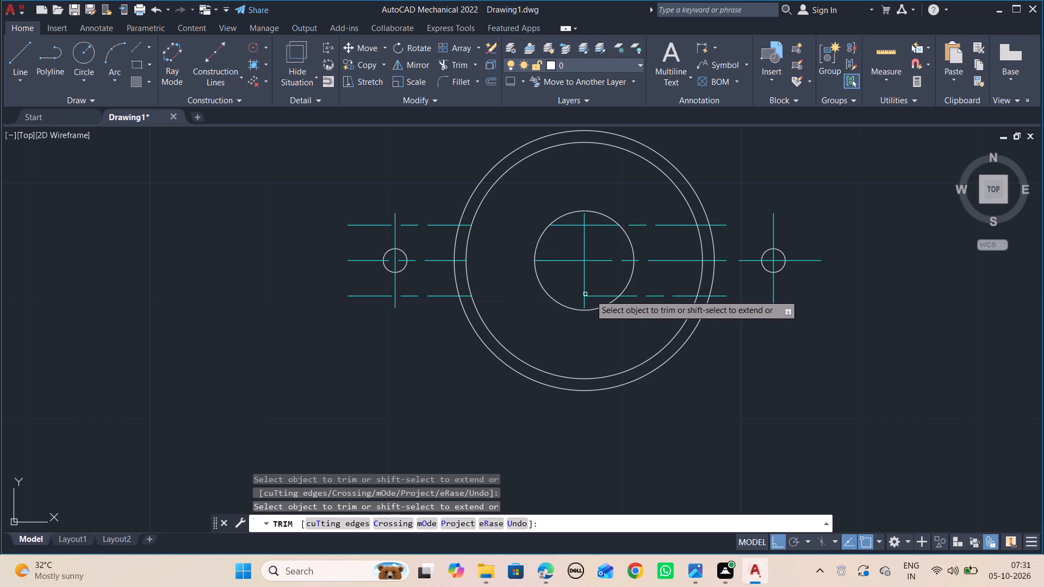
{"action": "left_click", "coordinate": [596, 296]}
{"action": "left_click_drag", "start_coordinate": [668, 310], "coordinate": [664, 248]}
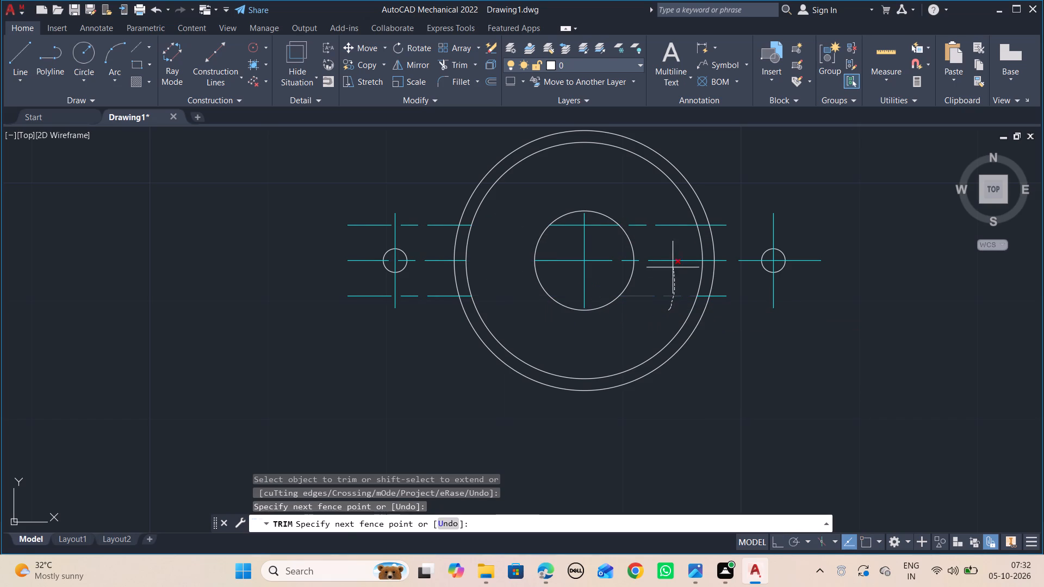
{"action": "left_click_drag", "start_coordinate": [664, 248], "coordinate": [644, 208]}
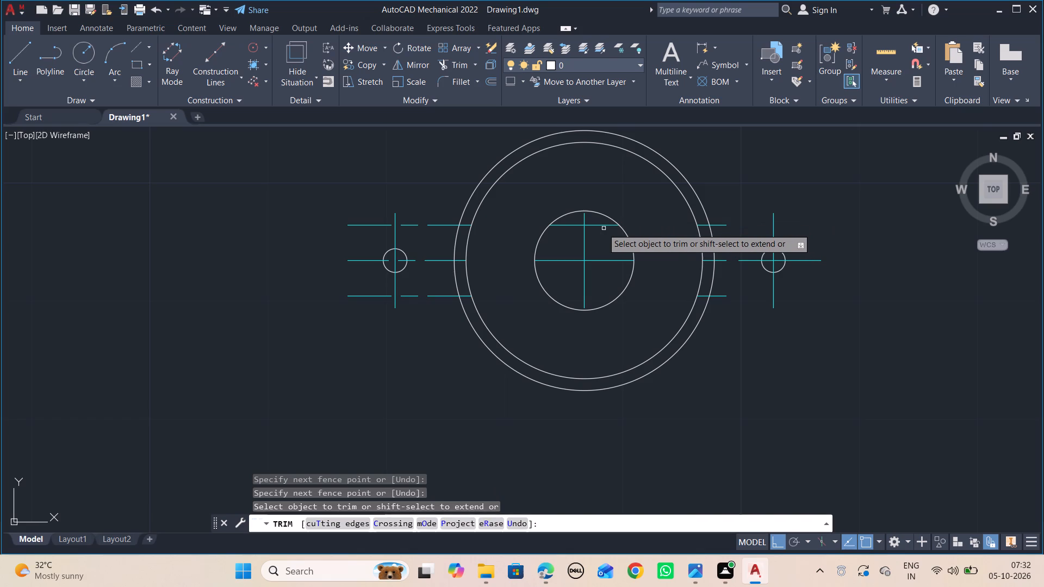
{"action": "left_click", "coordinate": [602, 225]}
{"action": "left_click", "coordinate": [576, 226]}
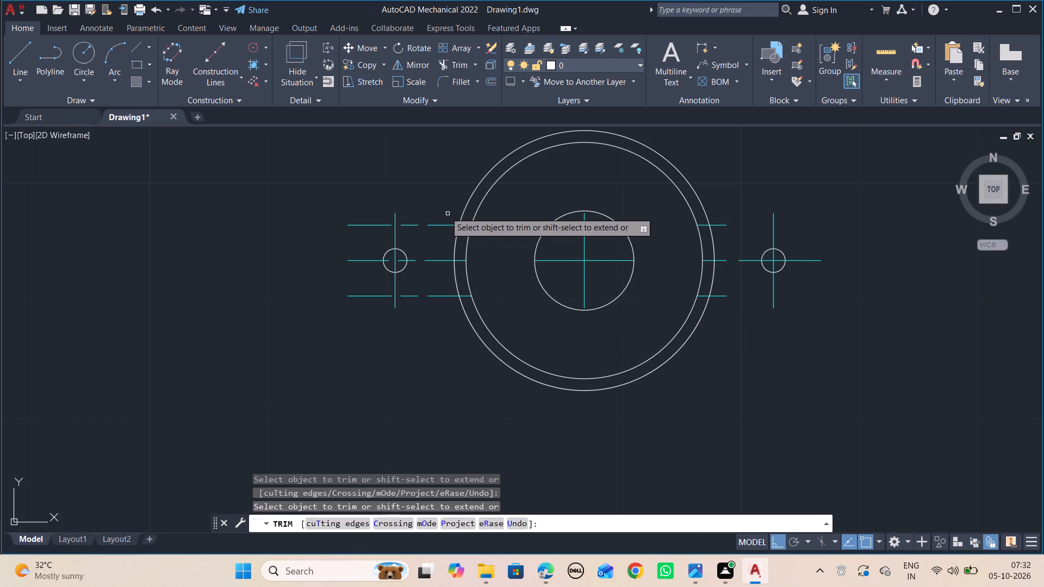
Trim the parts of the two offset lines that extend outward from the left curved slot past the left small hole.
{"action": "left_click_drag", "start_coordinate": [437, 219], "coordinate": [439, 235]}
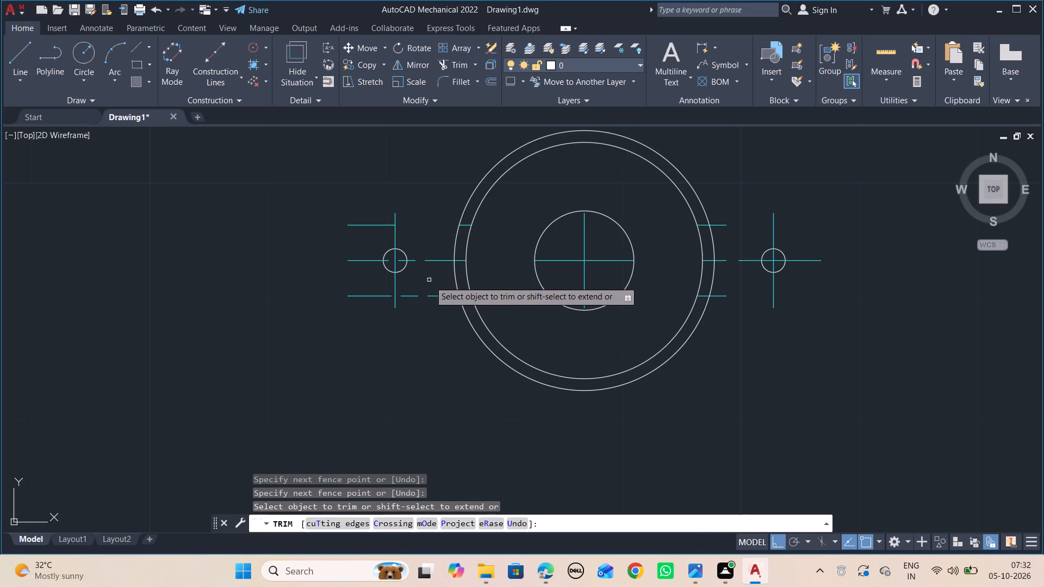
{"action": "left_click_drag", "start_coordinate": [369, 211], "coordinate": [330, 255]}
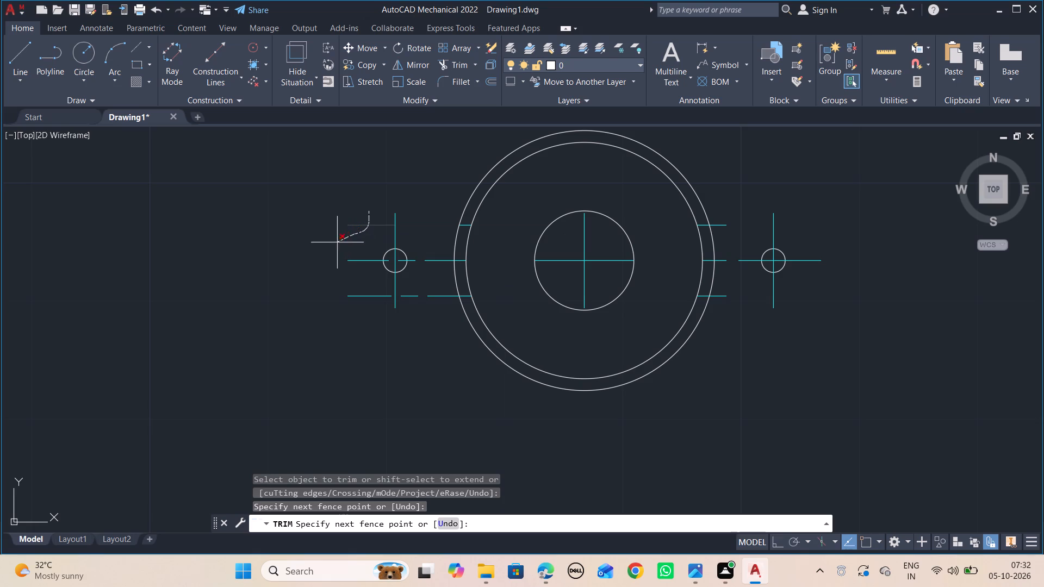
{"action": "left_click_drag", "start_coordinate": [330, 255], "coordinate": [383, 323]}
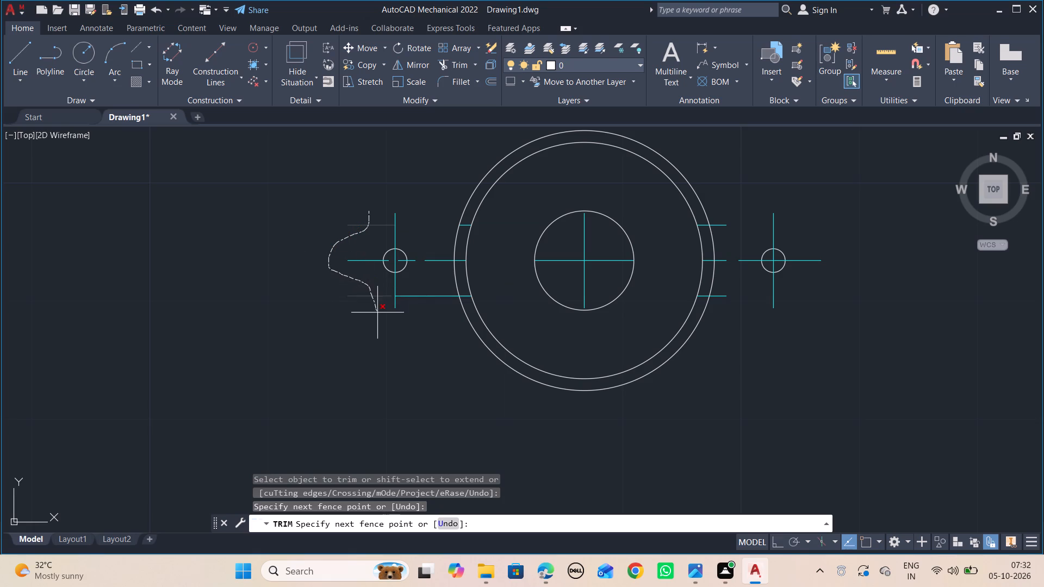
{"action": "left_click_drag", "start_coordinate": [383, 323], "coordinate": [422, 288]}
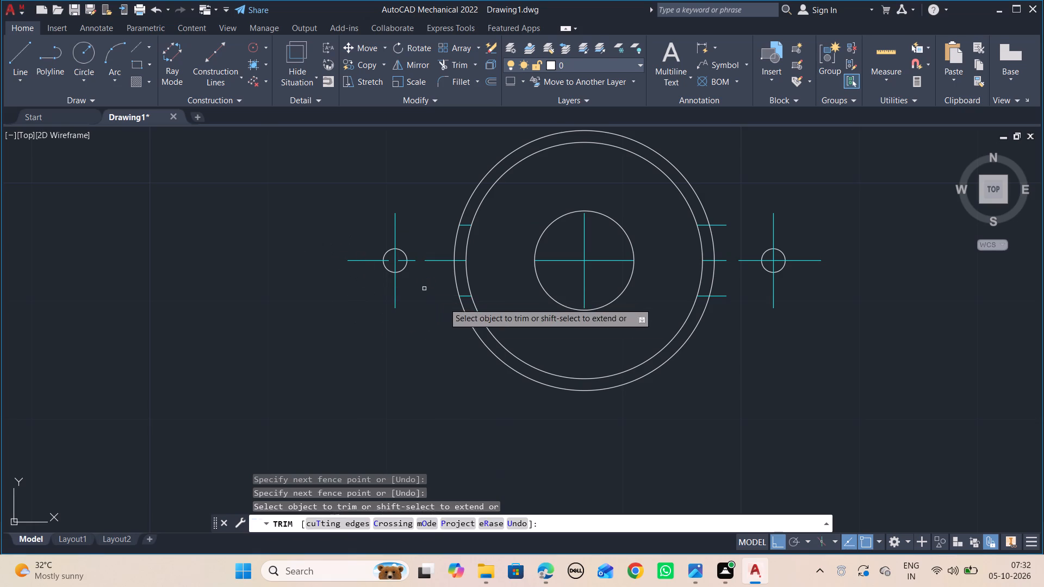
Trim the radius 10 and 11 circles above and below the offset lines, keeping only the arcs of the two curved slots.
{"action": "key", "text": "alt+Tab"}
{"action": "key", "text": "alt+Tab"}
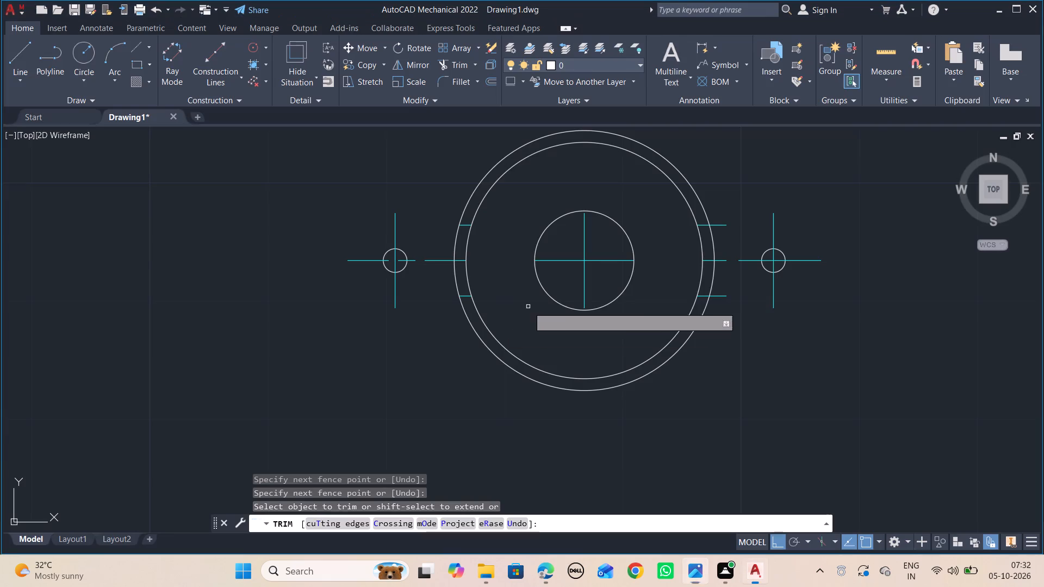
{"action": "left_click_drag", "start_coordinate": [492, 160], "coordinate": [511, 186]}
{"action": "left_click_drag", "start_coordinate": [508, 323], "coordinate": [504, 392]}
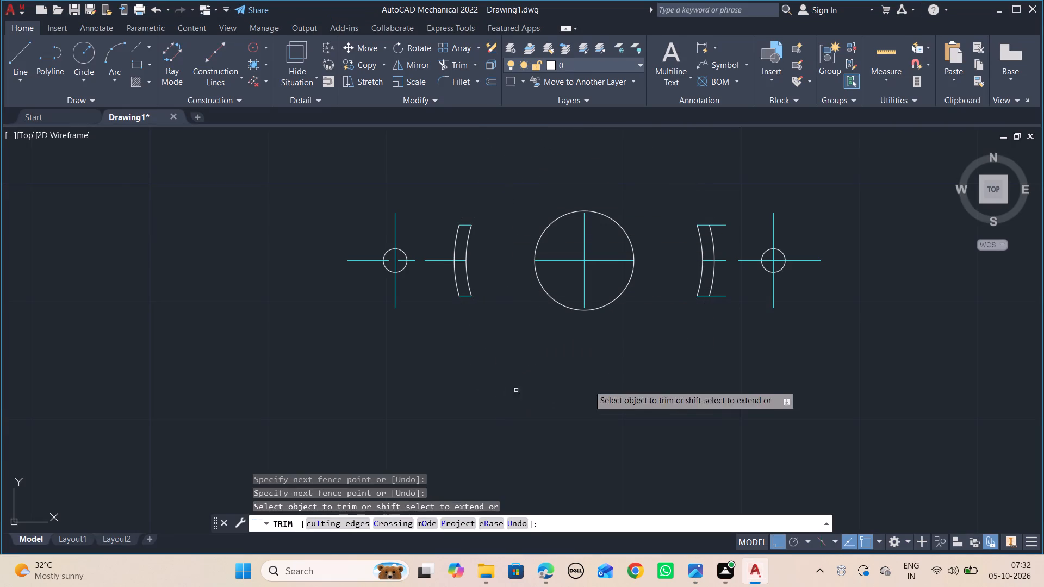
Trim the offset line ends projecting outward from the right curved slot and the horizontal centerline segment inside that slot.
{"action": "key", "text": "alt+Tab"}
{"action": "key", "text": "alt+Tab"}
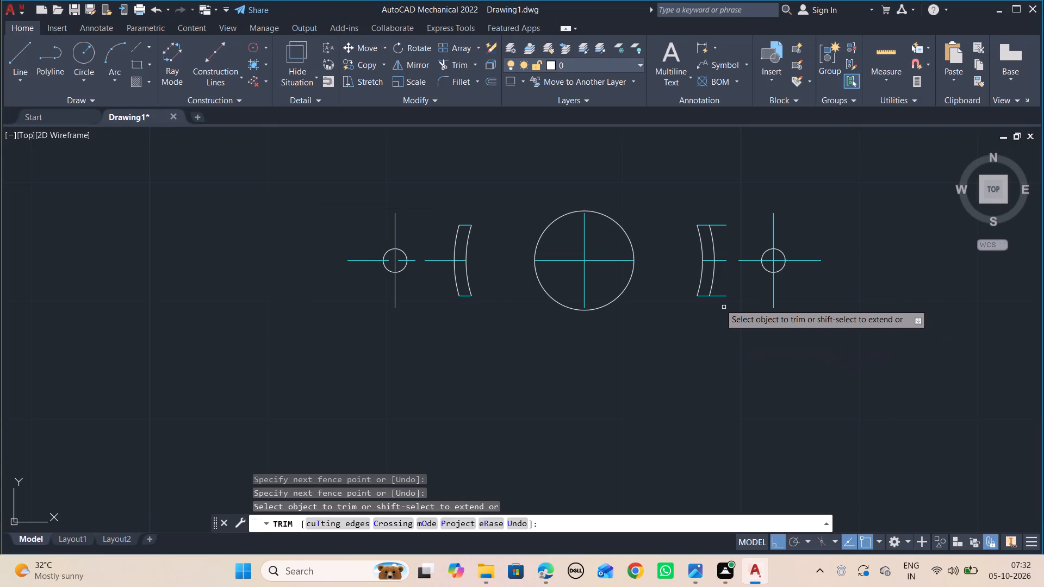
{"action": "left_click_drag", "start_coordinate": [720, 304], "coordinate": [722, 292]}
{"action": "left_click_drag", "start_coordinate": [718, 232], "coordinate": [717, 230]}
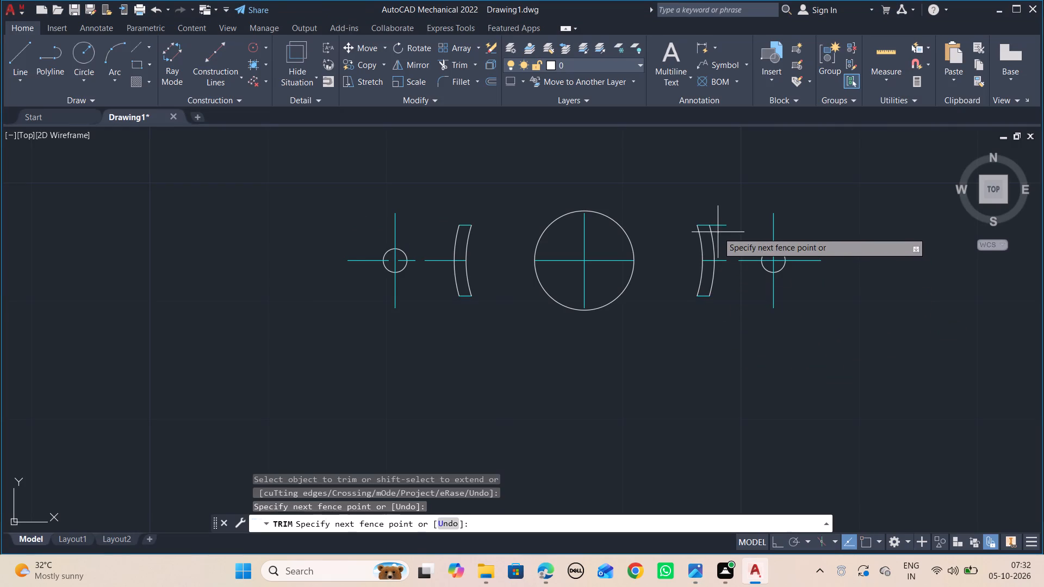
{"action": "left_click_drag", "start_coordinate": [717, 230], "coordinate": [717, 220]}
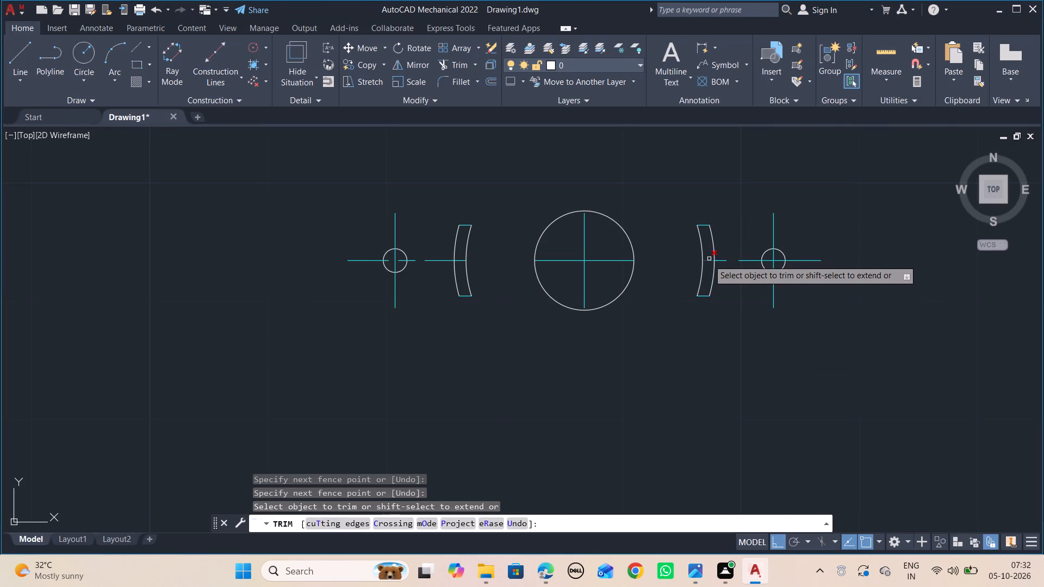
{"action": "left_click", "coordinate": [709, 260]}
{"action": "key", "text": "Tab"}
{"action": "key", "text": "alt+Tab"}
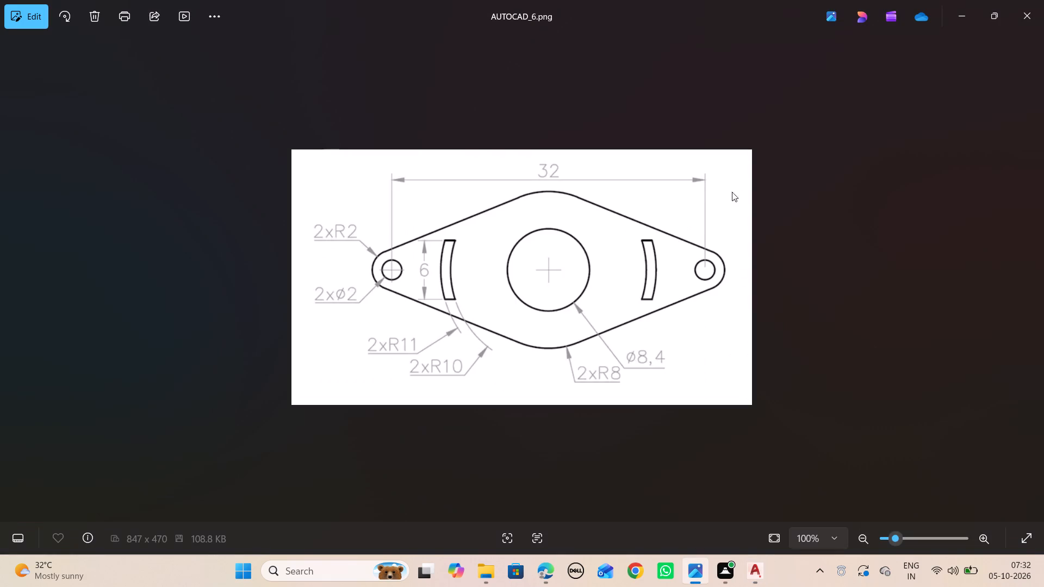
{"action": "key", "text": "alt+Tab"}
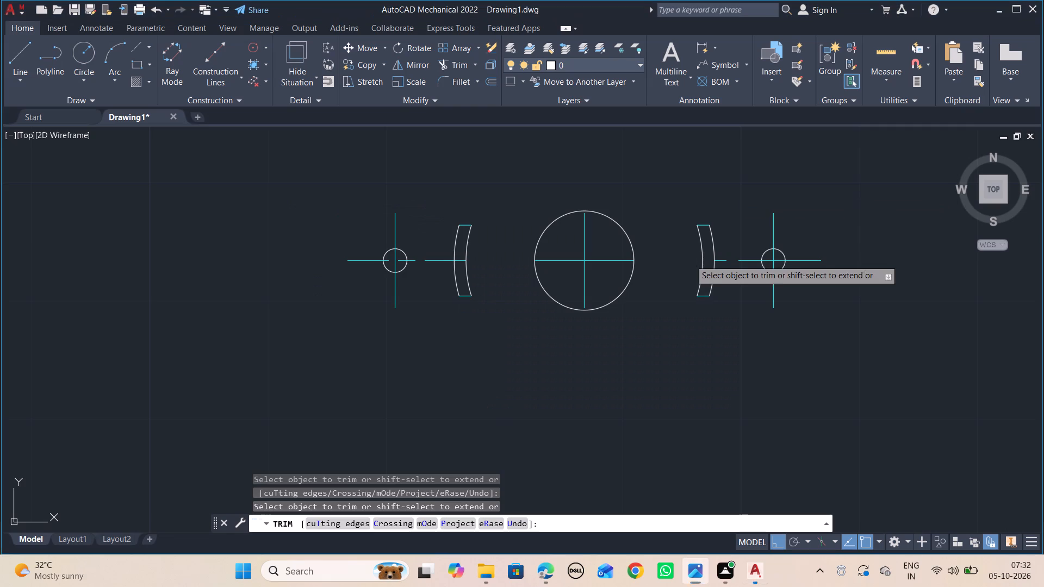
{"action": "key", "text": "Escape"}
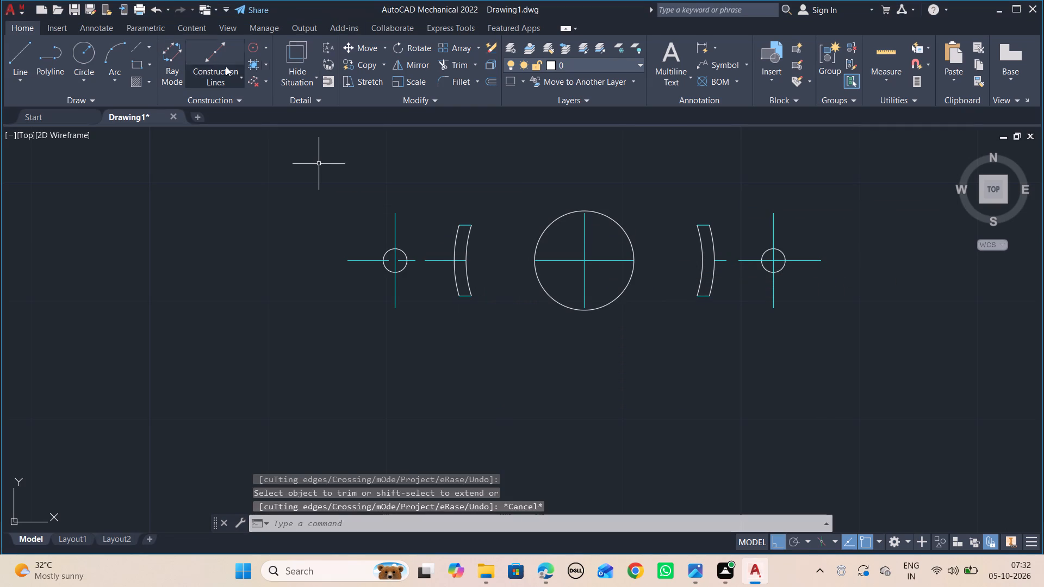
Draw a circle of radius 8 concentric with the central hole.
{"action": "left_click", "coordinate": [80, 53]}
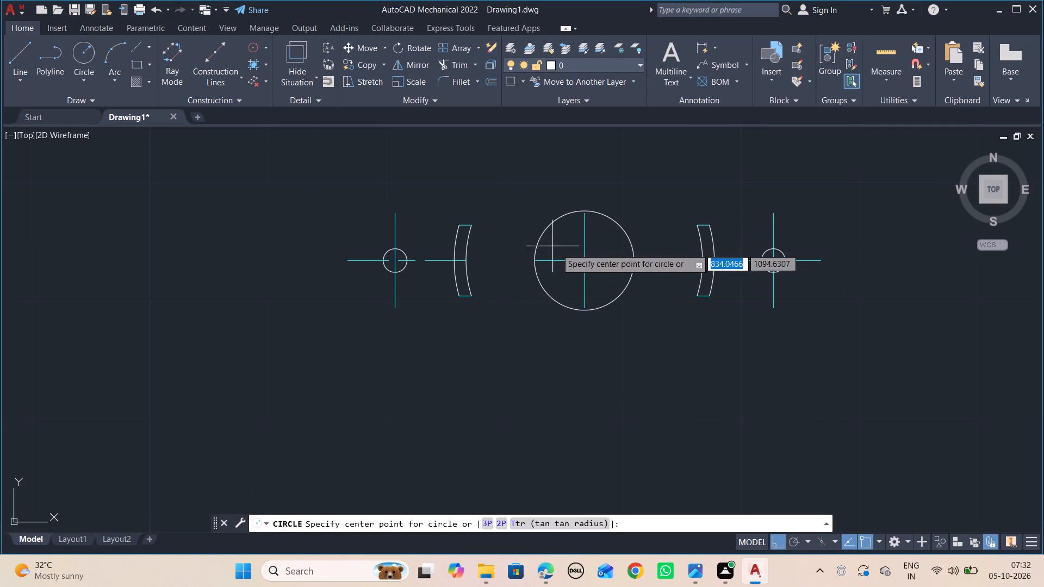
{"action": "left_click", "coordinate": [586, 259]}
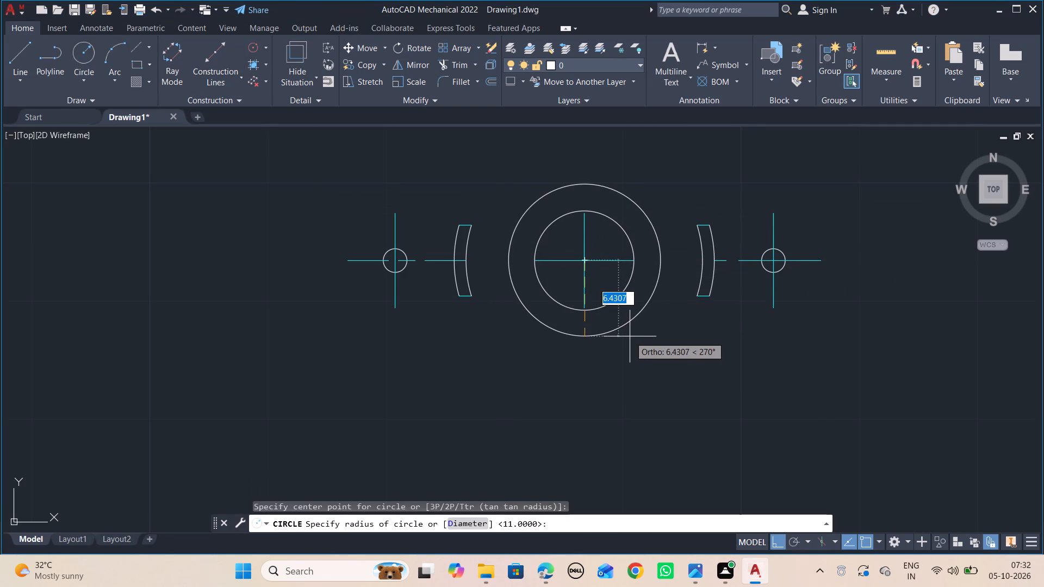
{"action": "key", "text": "8"}
{"action": "key", "text": "Return"}
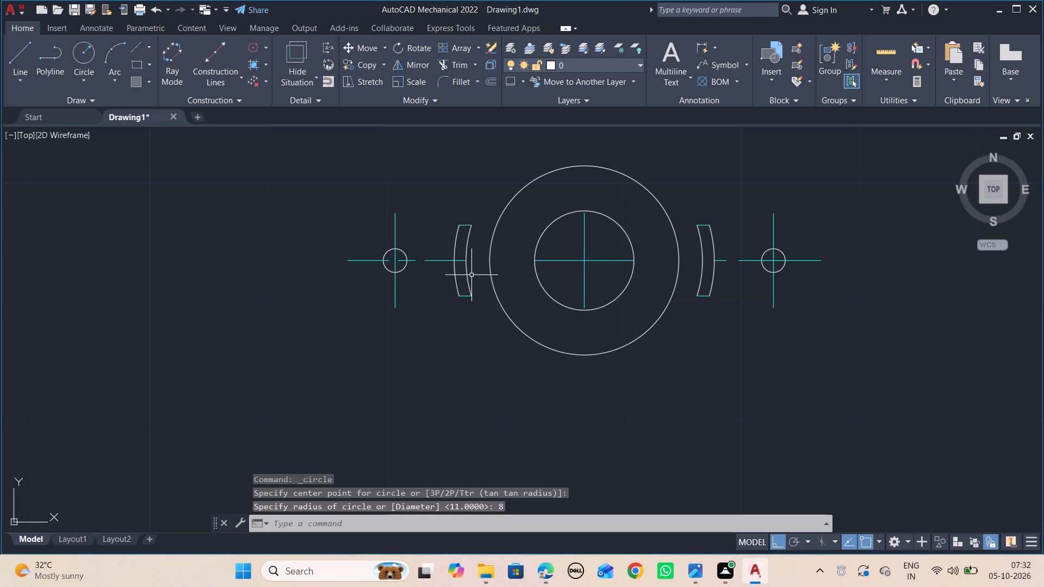
Stretch the left horizontal centerline and the central hole's horizontal centerline toward each other until they meet just inside the radius 8 circle.
{"action": "key", "text": "alt+Tab"}
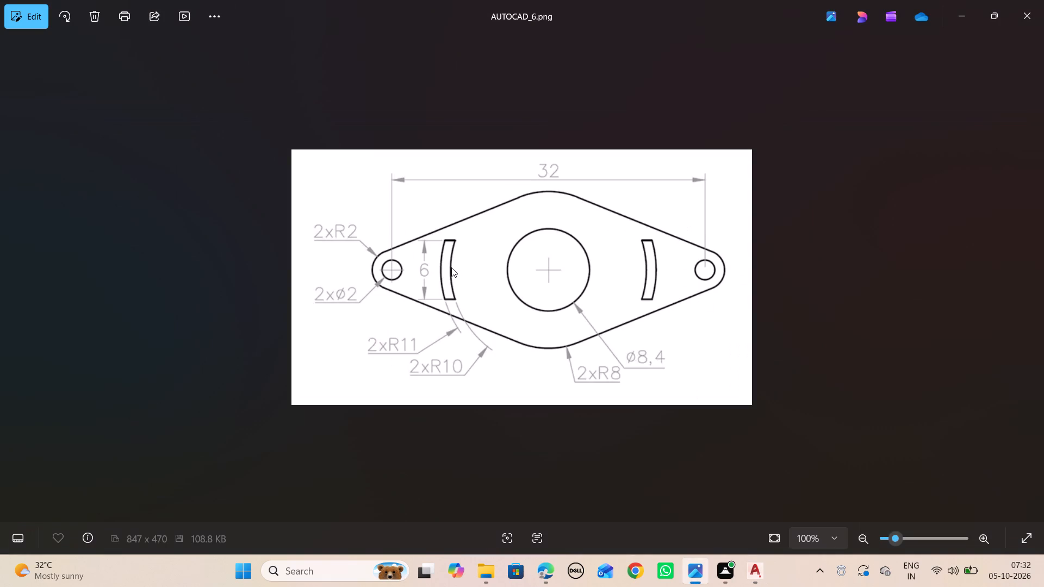
{"action": "key", "text": "alt+Tab"}
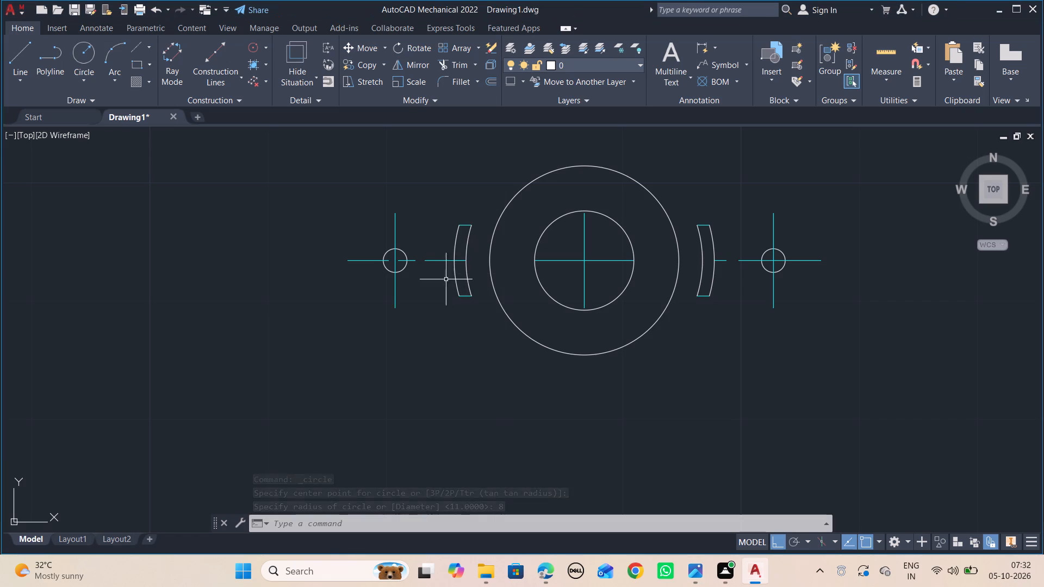
{"action": "left_click", "coordinate": [434, 260]}
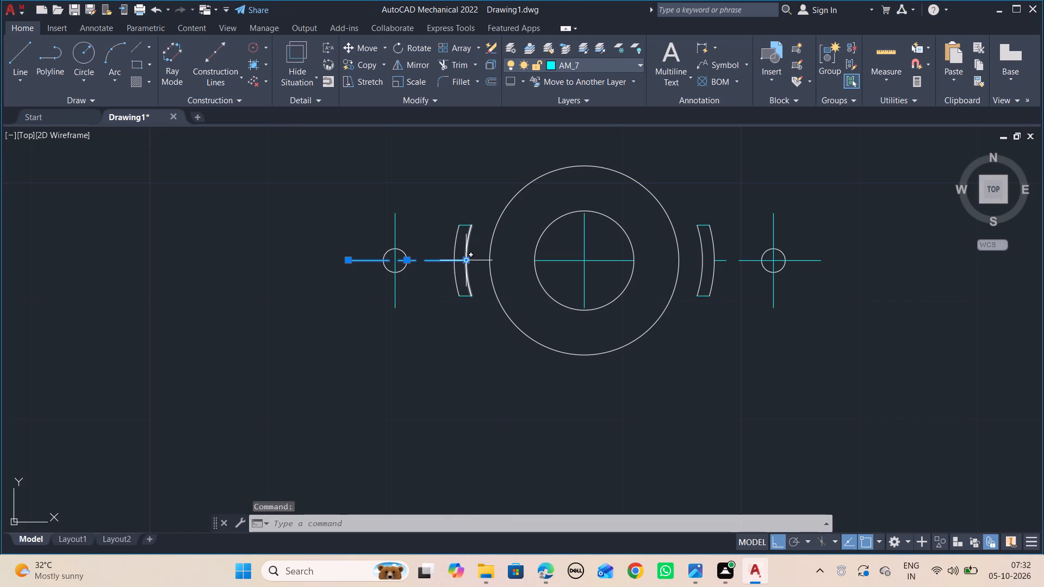
{"action": "left_click", "coordinate": [467, 263]}
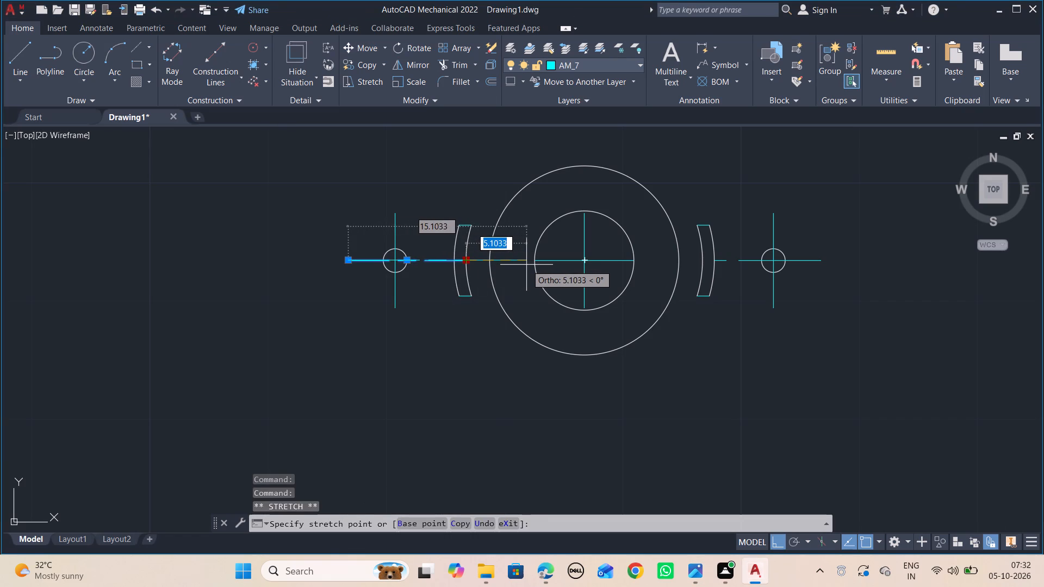
{"action": "left_click", "coordinate": [509, 264]}
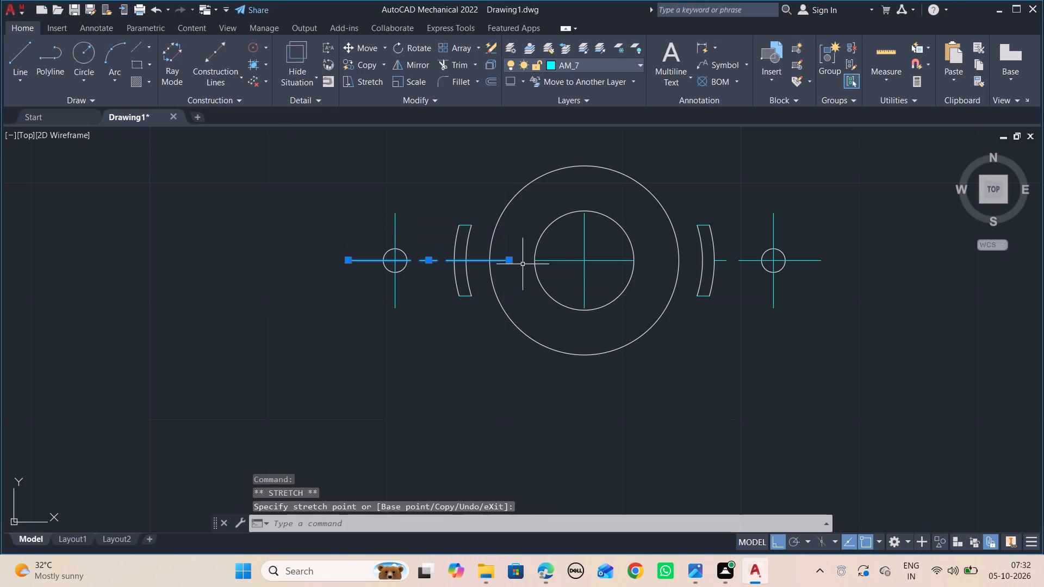
{"action": "key", "text": "Escape"}
{"action": "left_click", "coordinate": [551, 259]}
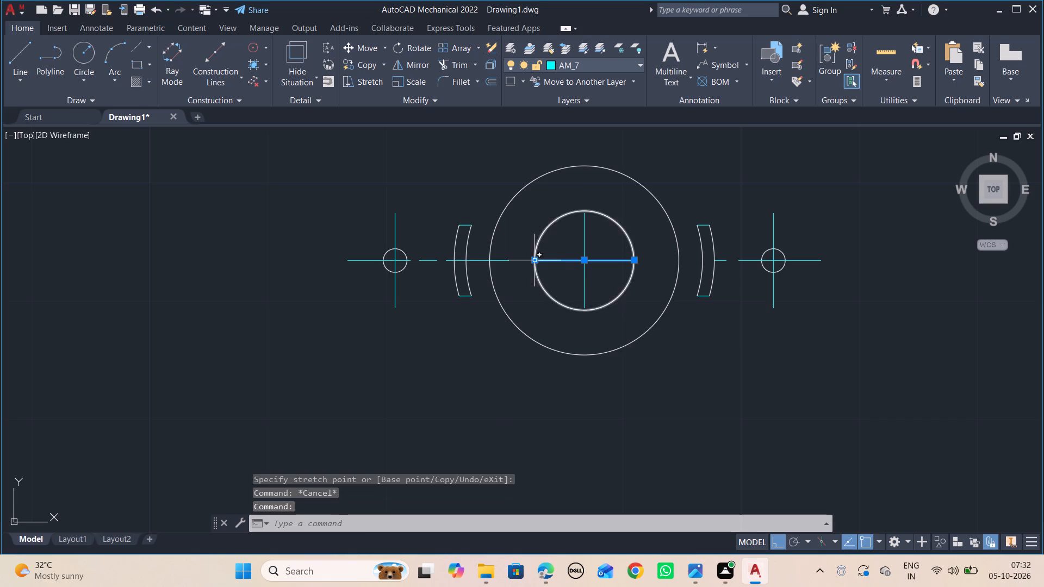
{"action": "left_click", "coordinate": [534, 262]}
{"action": "left_click", "coordinate": [515, 261]}
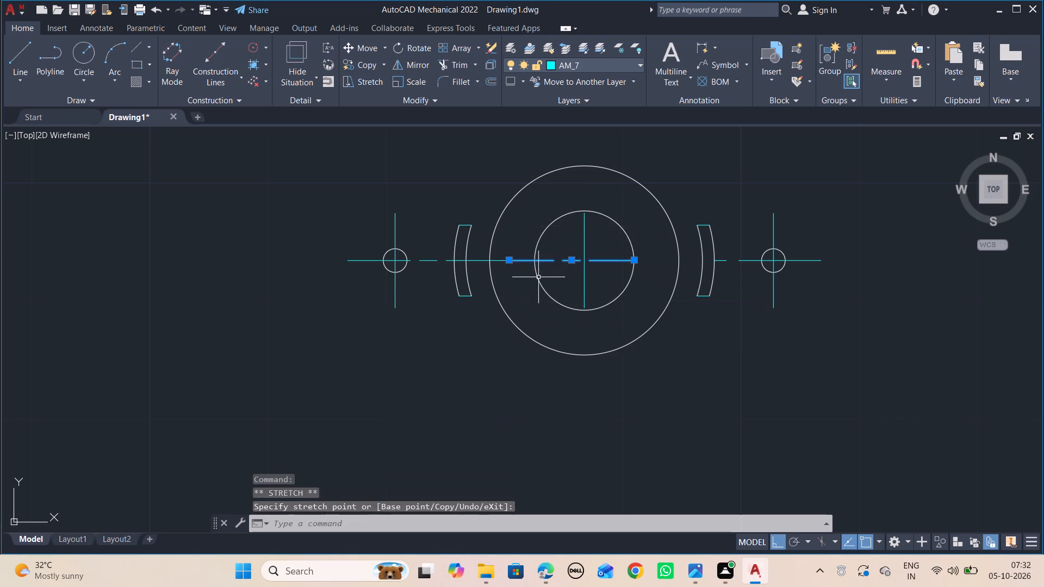
{"action": "key", "text": "Escape"}
Pull the left horizontal centerline's inner end back about 0.5 units from the central centerline, making it about 13.1 units long.
{"action": "scroll", "coordinate": [512, 272], "scroll_direction": "up", "scroll_amount": 2}
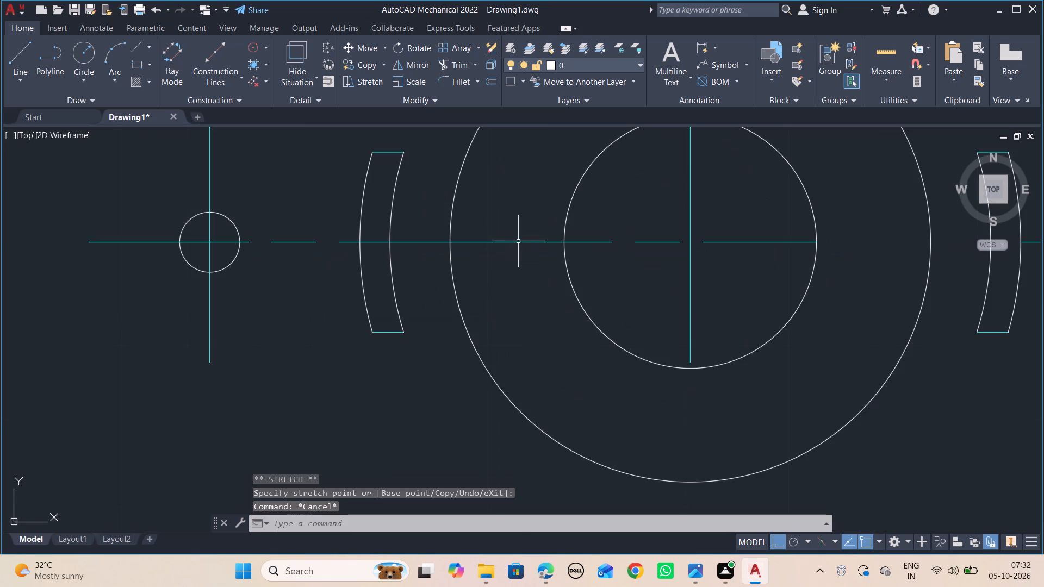
{"action": "left_click", "coordinate": [465, 243]}
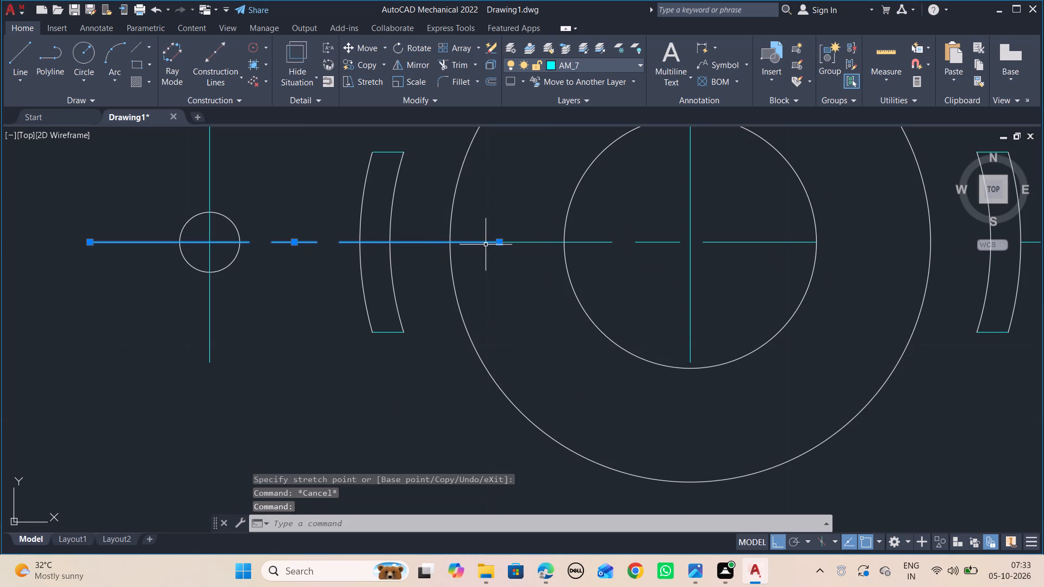
{"action": "left_click", "coordinate": [496, 242]}
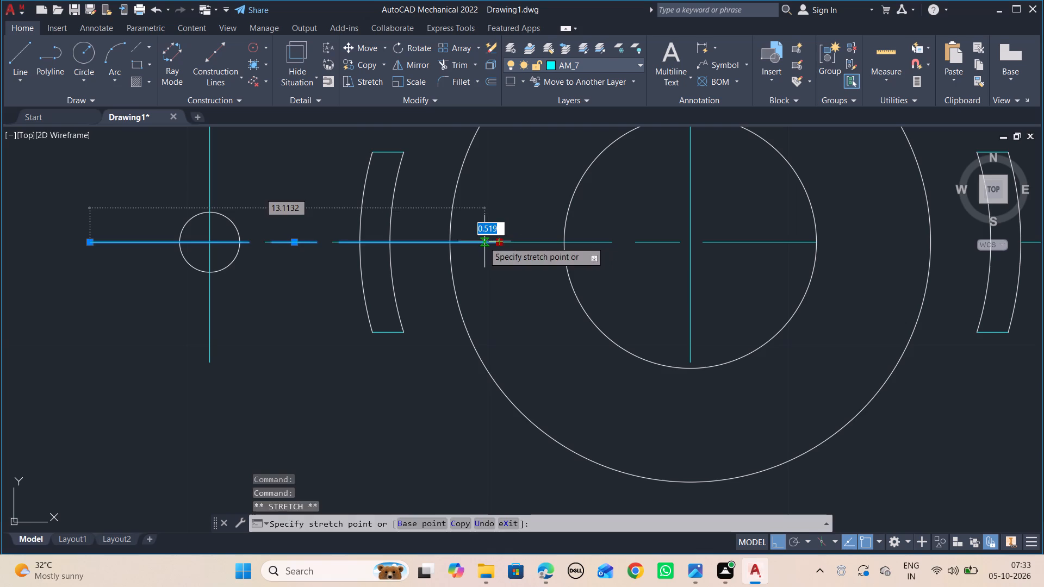
{"action": "left_click", "coordinate": [483, 241]}
{"action": "key", "text": "Escape"}
{"action": "scroll", "coordinate": [446, 431], "scroll_direction": "down", "scroll_amount": 2}
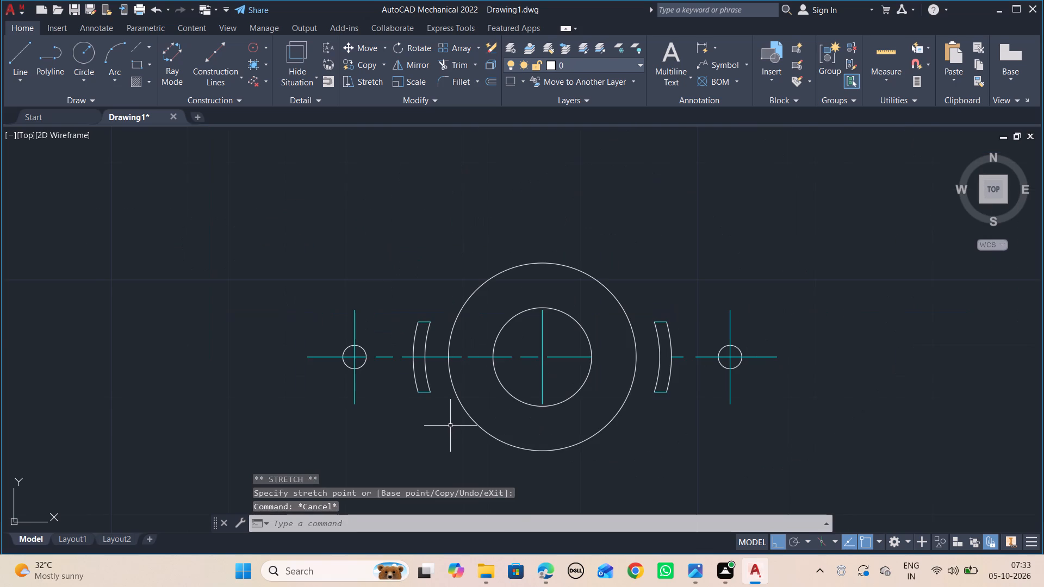
Stretch the short centerline segment beside the right curved slot inward to just outside the central hole, making it about 7.6 units long.
{"action": "key", "text": "Tab"}
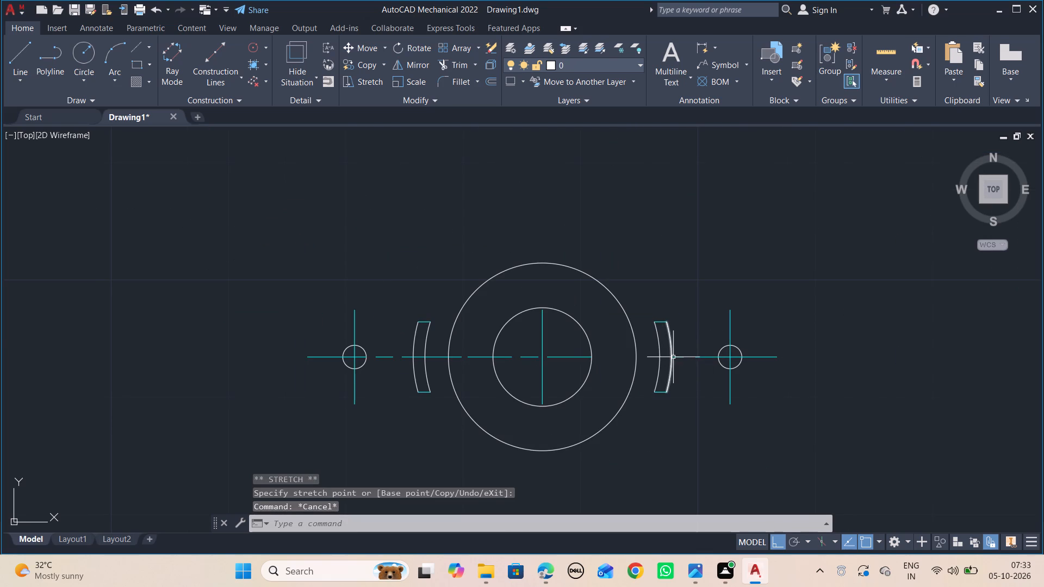
{"action": "key", "text": "alt+Tab"}
{"action": "key", "text": "alt+Tab"}
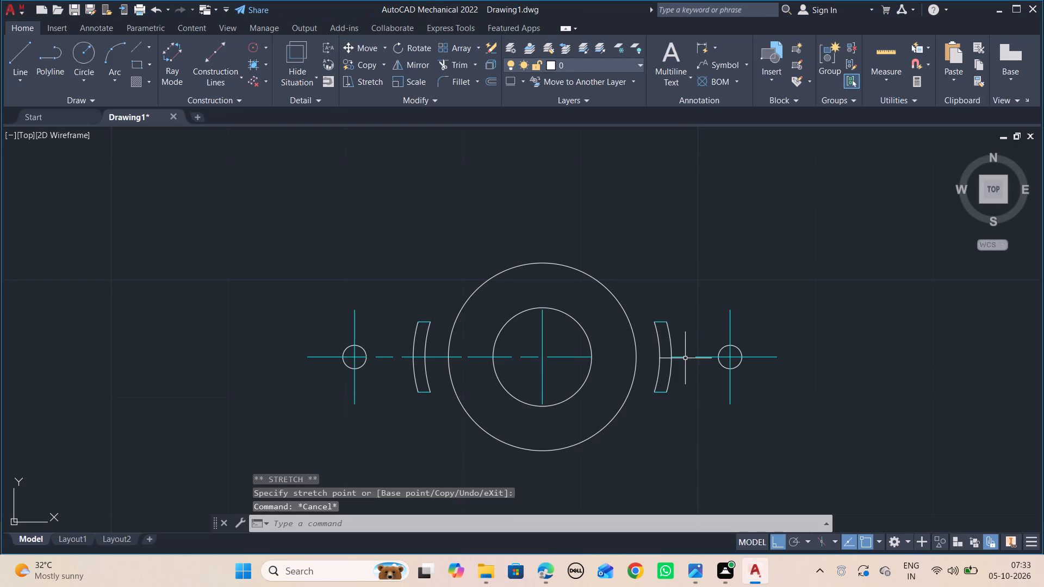
{"action": "scroll", "coordinate": [672, 360], "scroll_direction": "up", "scroll_amount": 3}
{"action": "left_click", "coordinate": [681, 351]}
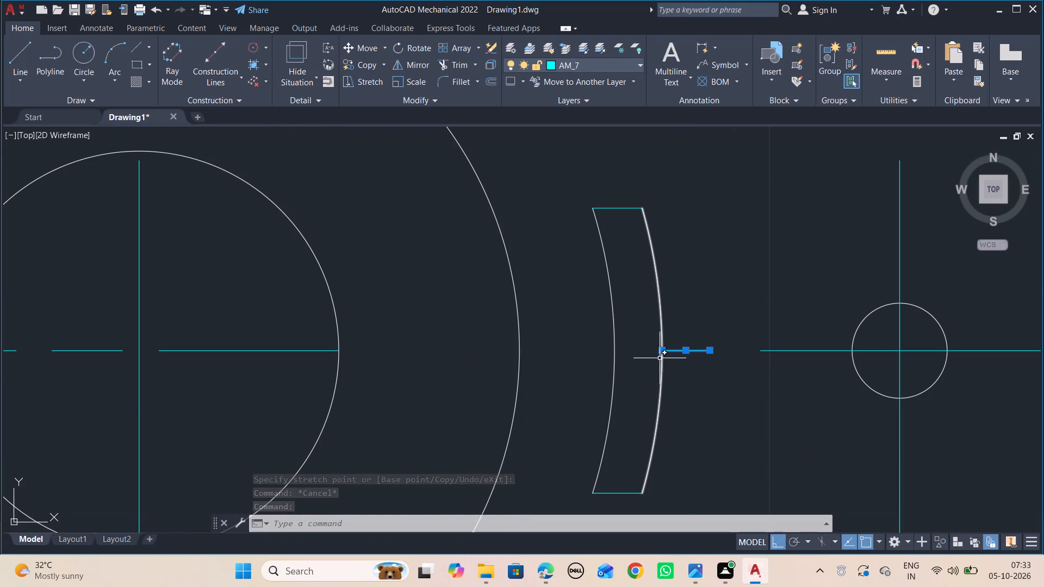
{"action": "left_click", "coordinate": [662, 351]}
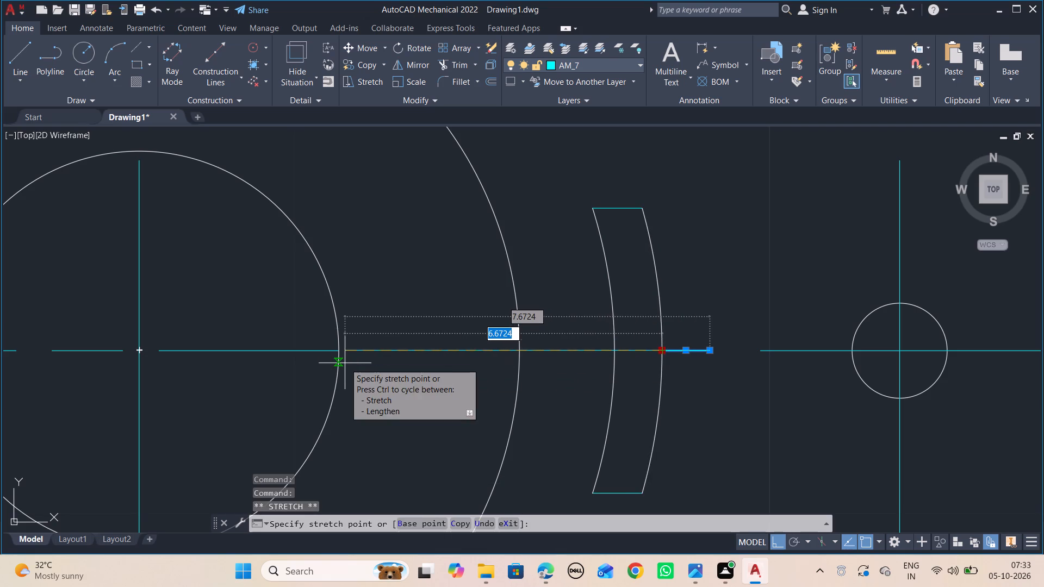
{"action": "left_click", "coordinate": [347, 362]}
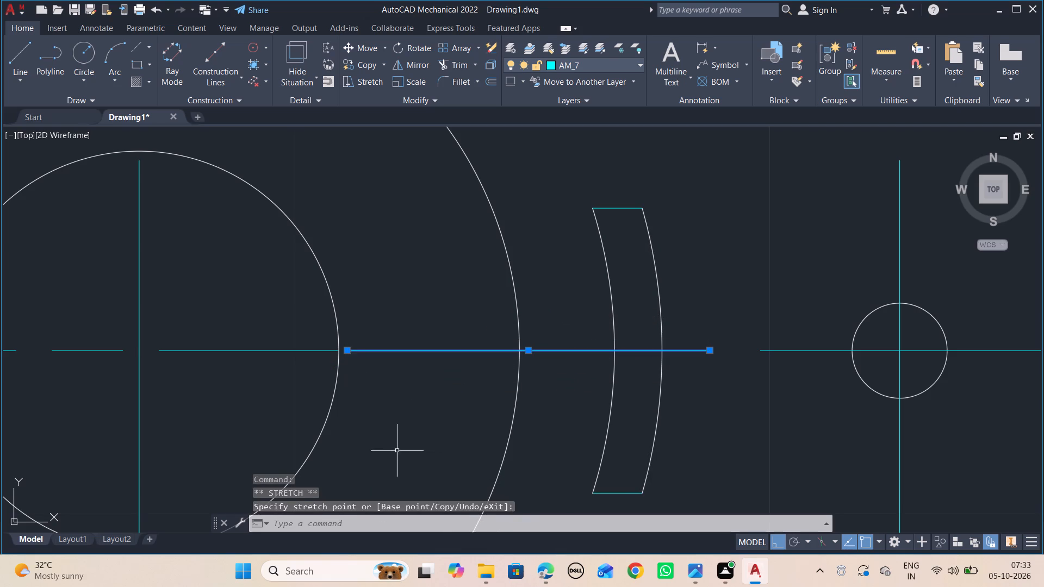
{"action": "key", "text": "Escape"}
{"action": "scroll", "coordinate": [501, 351], "scroll_direction": "down", "scroll_amount": 2}
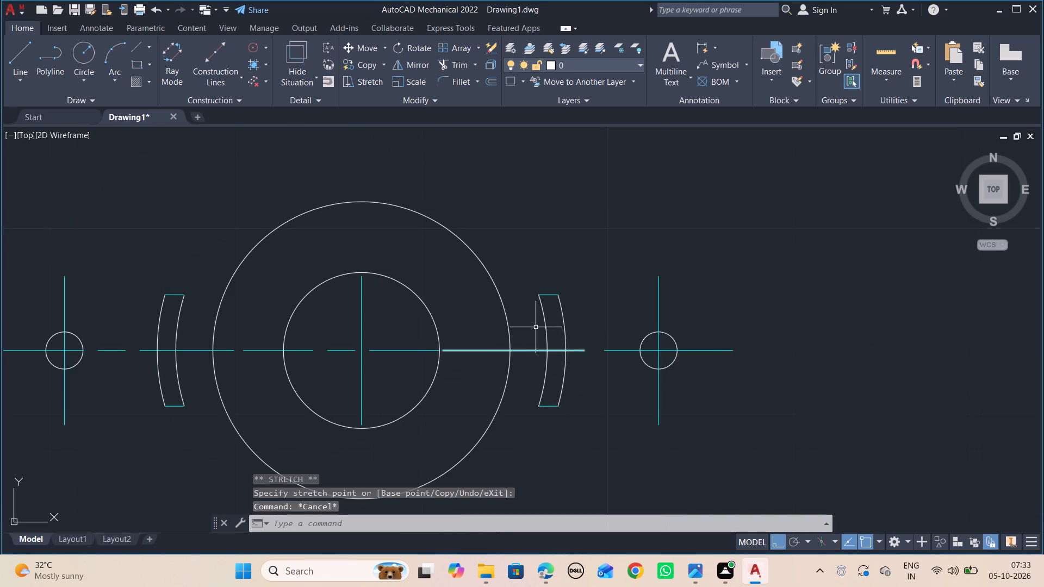
{"action": "scroll", "coordinate": [524, 348], "scroll_direction": "down", "scroll_amount": 1}
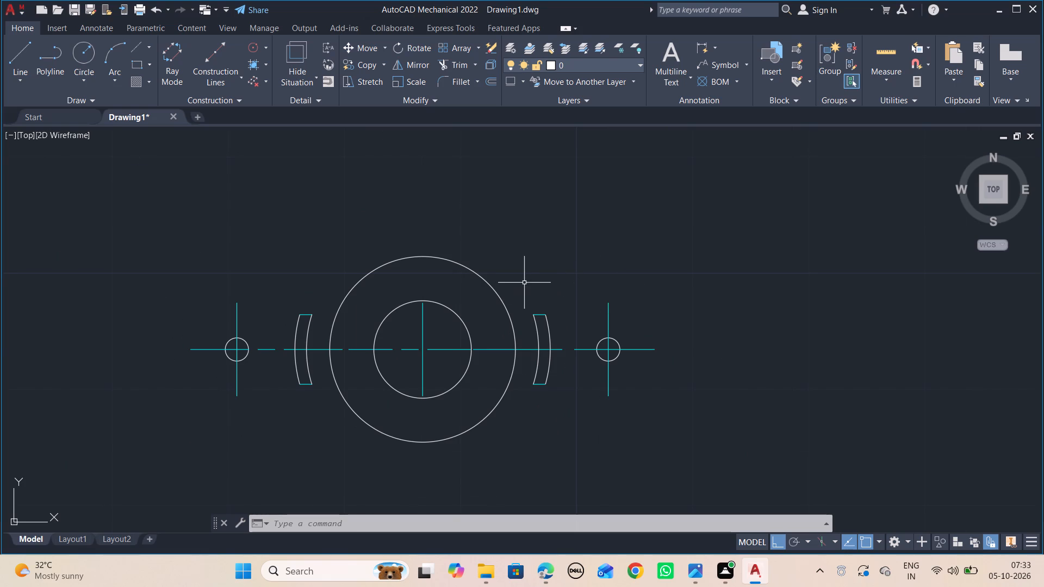
Match the properties of the radius 8 circle onto the four short end lines of the two curved slots.
{"action": "type", "text": "MATCH"}
{"action": "key", "text": "Right"}
{"action": "key", "text": "Return"}
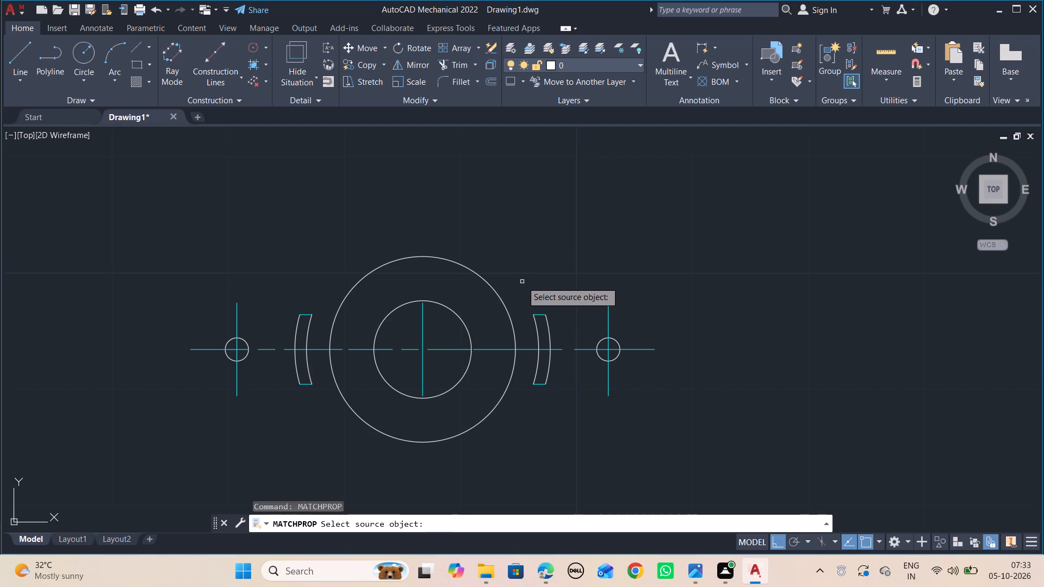
{"action": "left_click", "coordinate": [437, 261]}
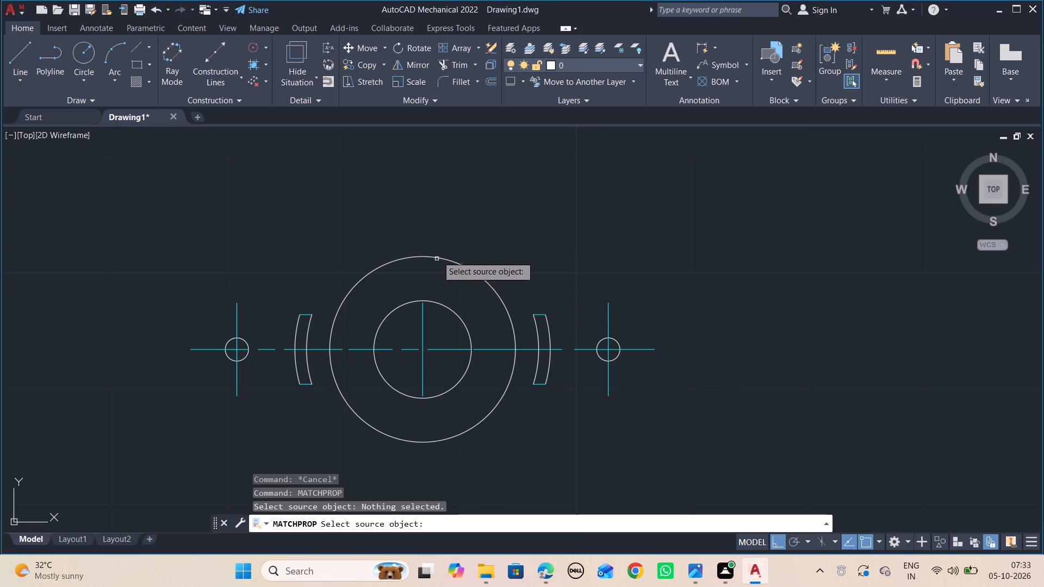
{"action": "left_click", "coordinate": [437, 255]}
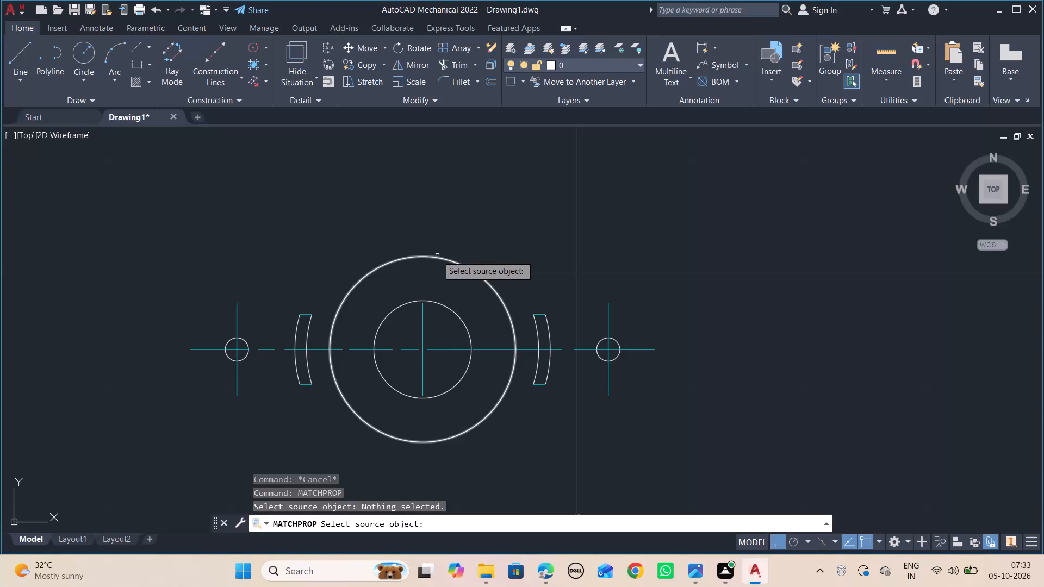
{"action": "left_click", "coordinate": [307, 314]}
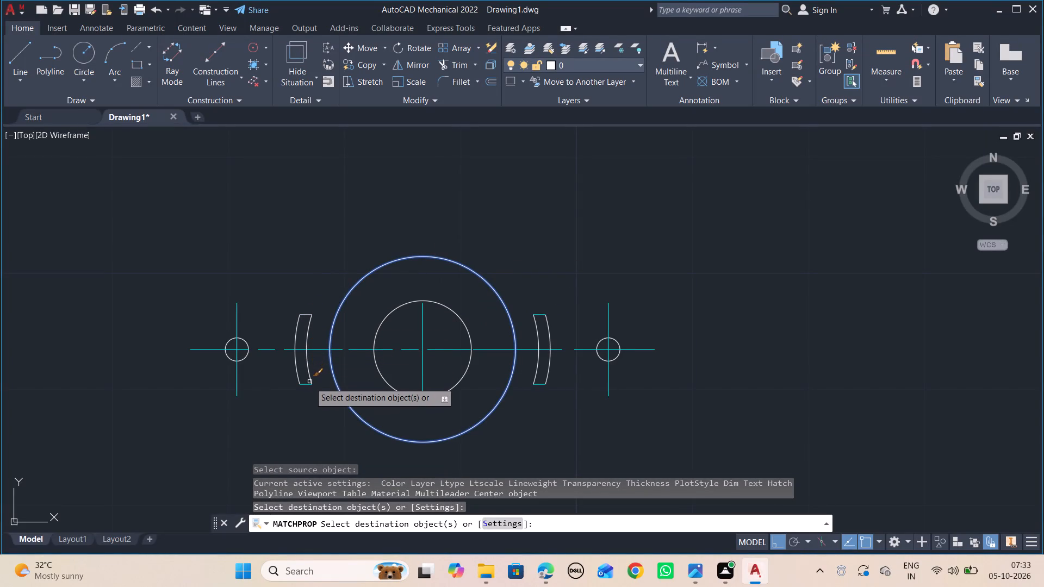
{"action": "left_click", "coordinate": [308, 385]}
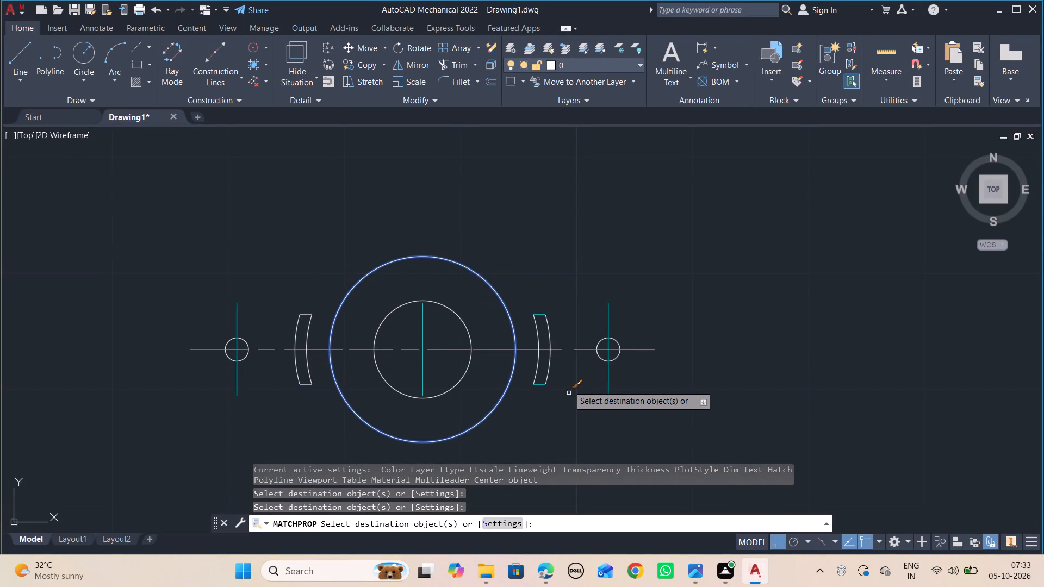
{"action": "left_click", "coordinate": [541, 386]}
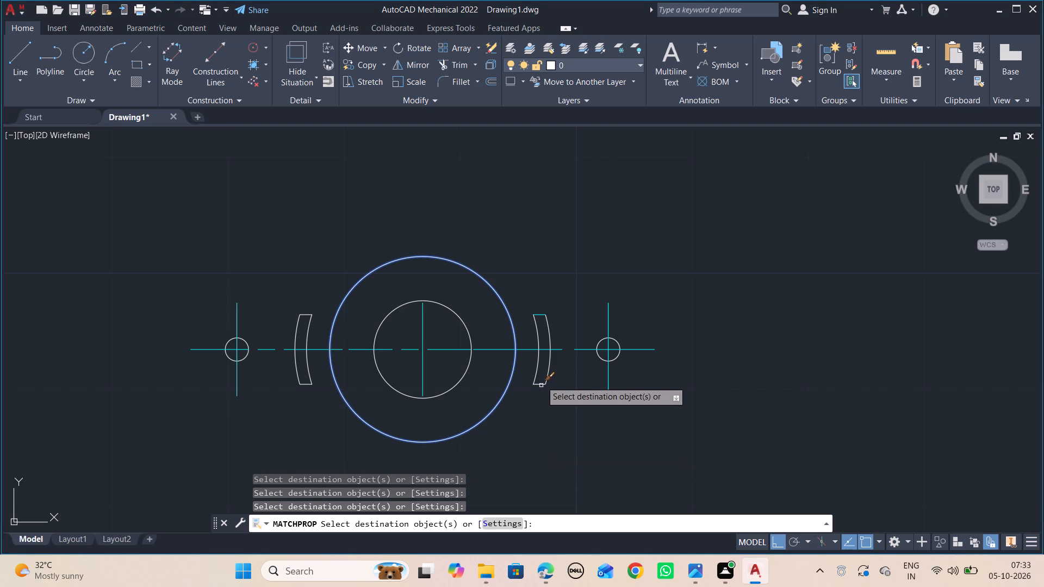
{"action": "left_click", "coordinate": [539, 314]}
{"action": "key", "text": "Escape"}
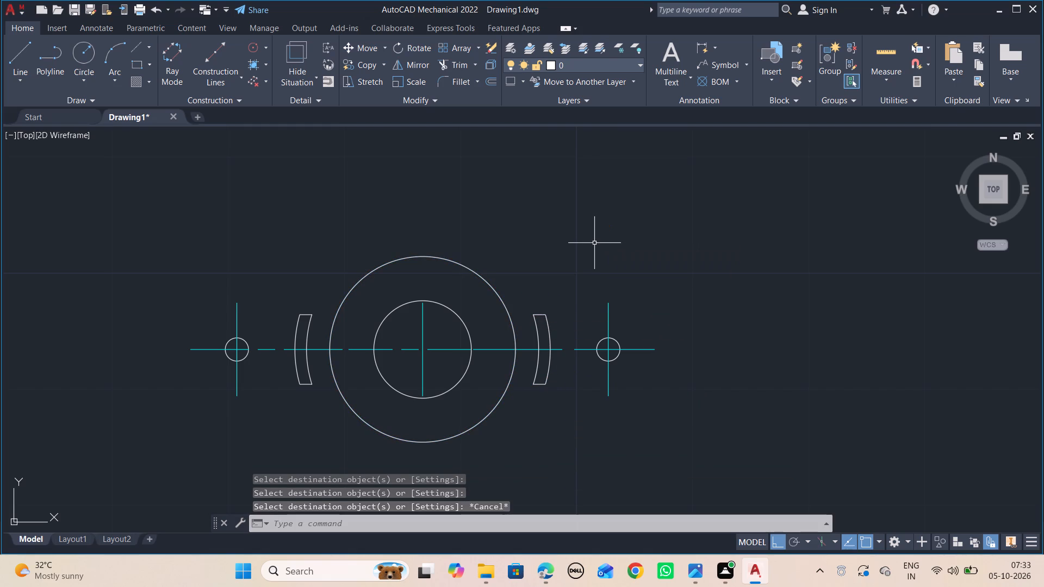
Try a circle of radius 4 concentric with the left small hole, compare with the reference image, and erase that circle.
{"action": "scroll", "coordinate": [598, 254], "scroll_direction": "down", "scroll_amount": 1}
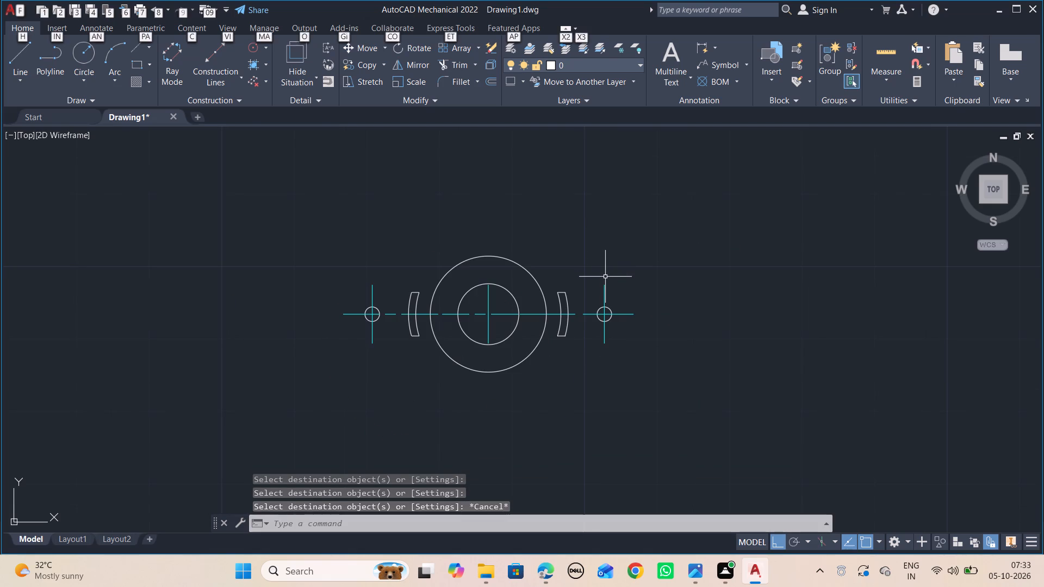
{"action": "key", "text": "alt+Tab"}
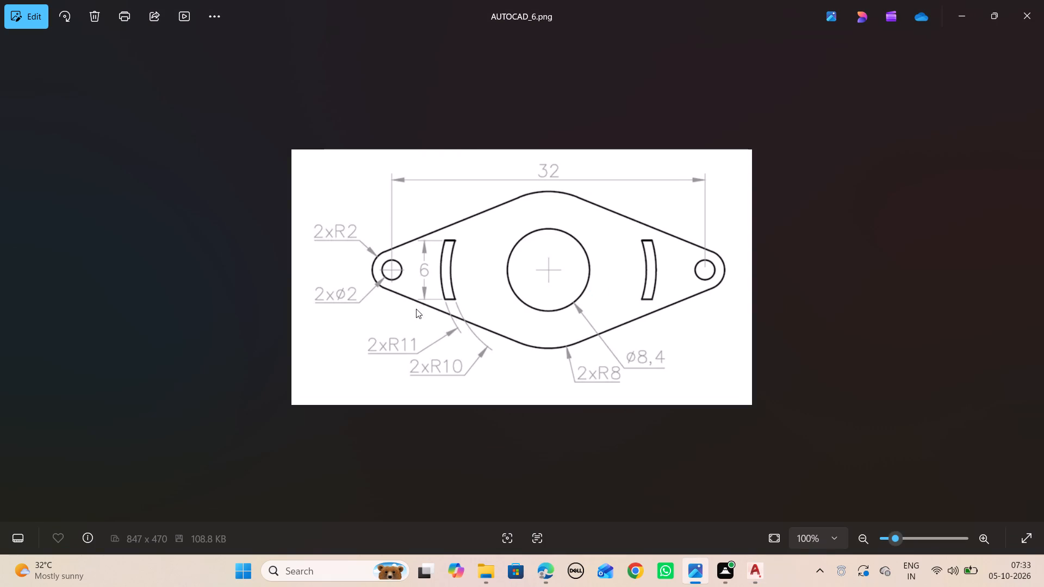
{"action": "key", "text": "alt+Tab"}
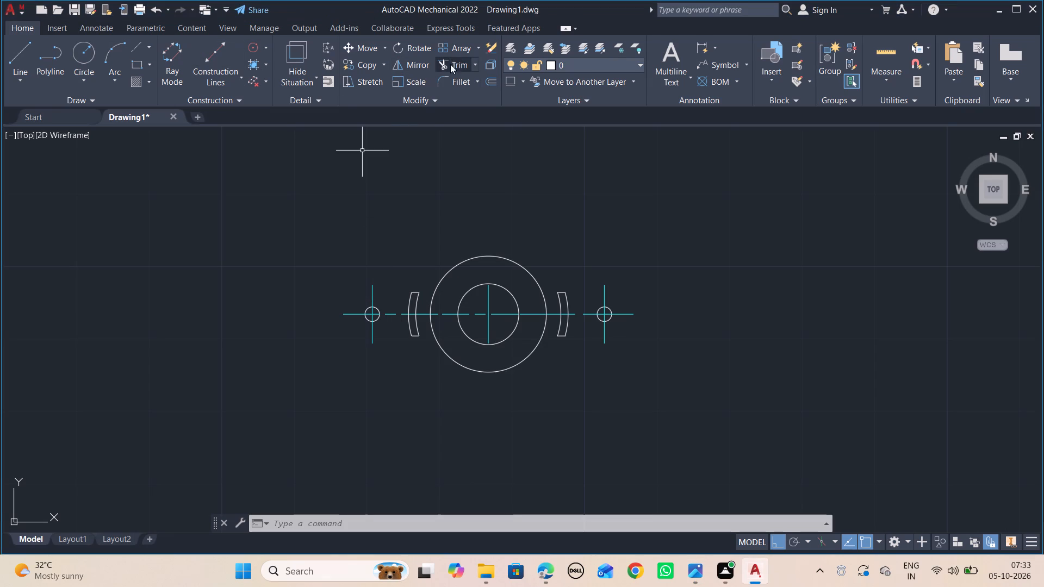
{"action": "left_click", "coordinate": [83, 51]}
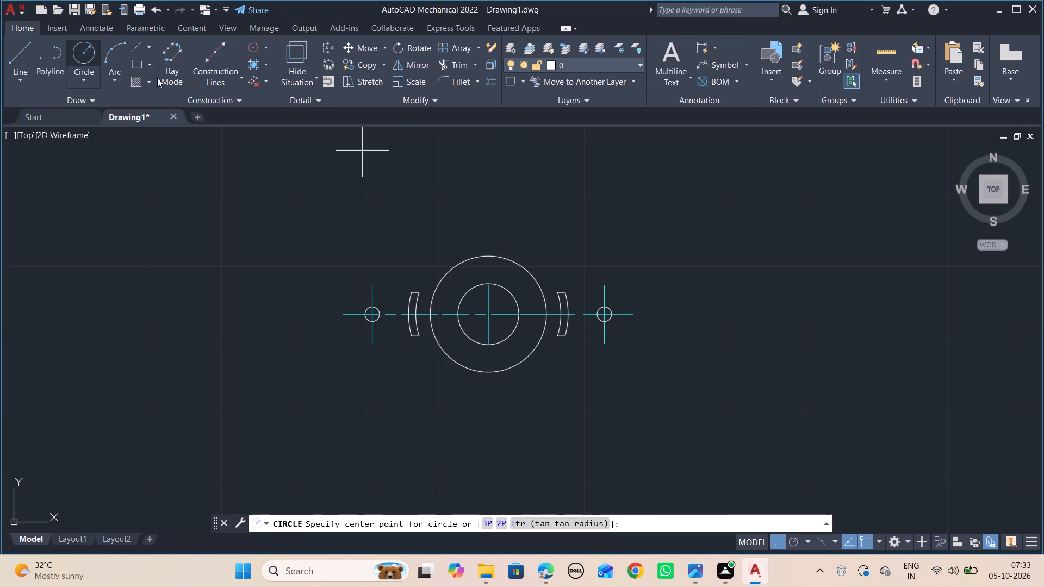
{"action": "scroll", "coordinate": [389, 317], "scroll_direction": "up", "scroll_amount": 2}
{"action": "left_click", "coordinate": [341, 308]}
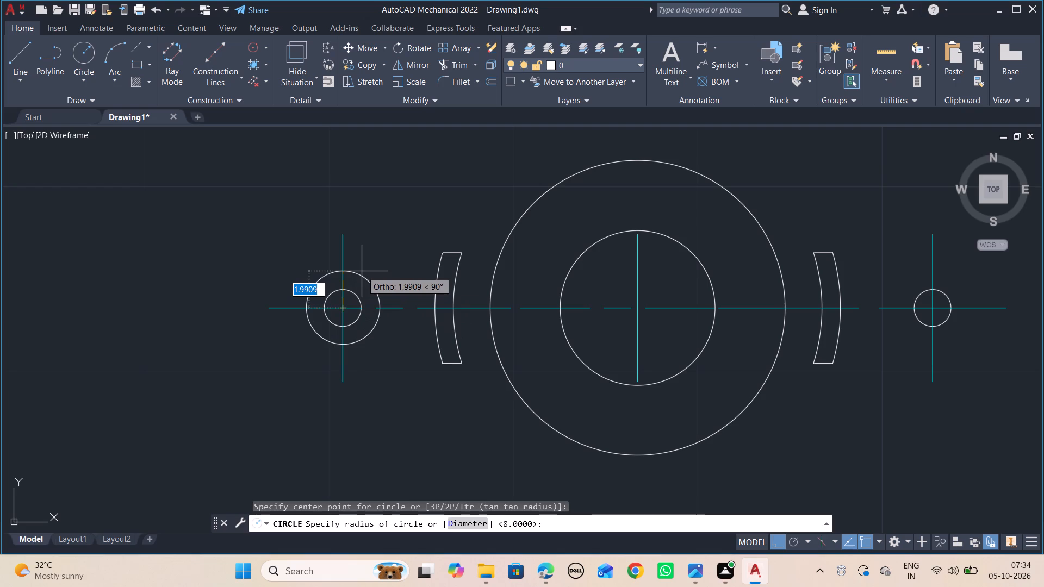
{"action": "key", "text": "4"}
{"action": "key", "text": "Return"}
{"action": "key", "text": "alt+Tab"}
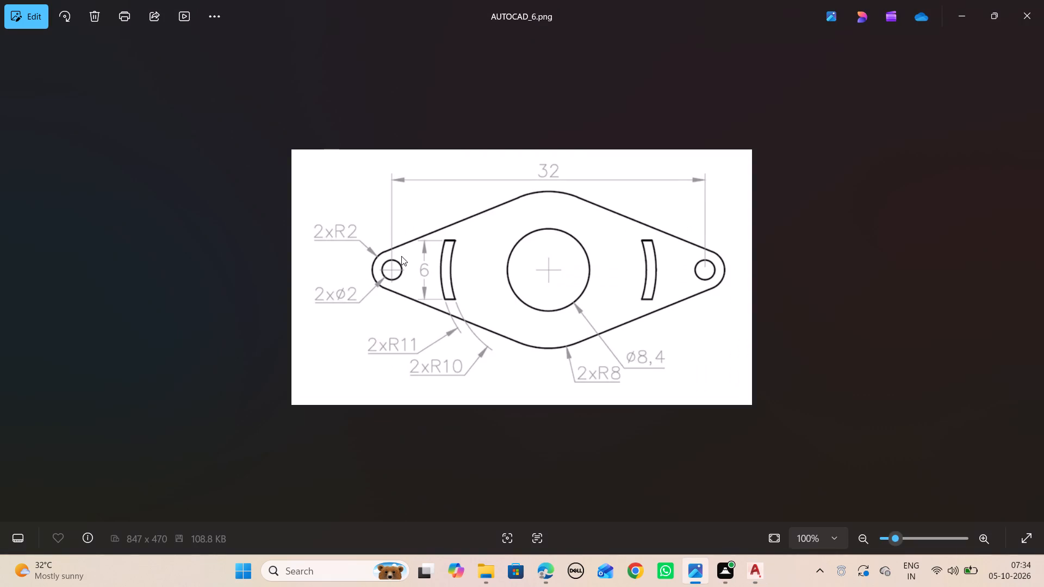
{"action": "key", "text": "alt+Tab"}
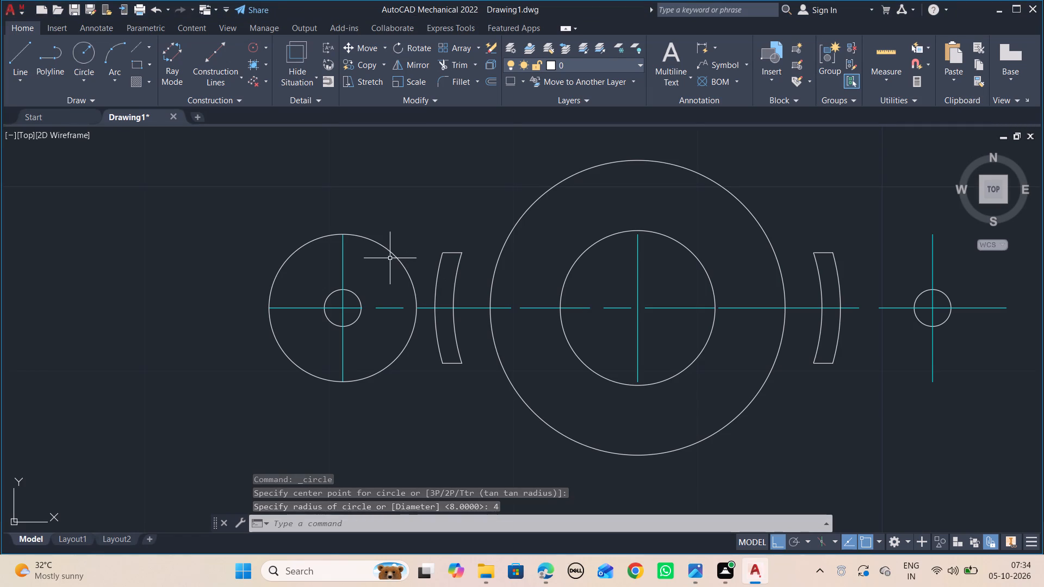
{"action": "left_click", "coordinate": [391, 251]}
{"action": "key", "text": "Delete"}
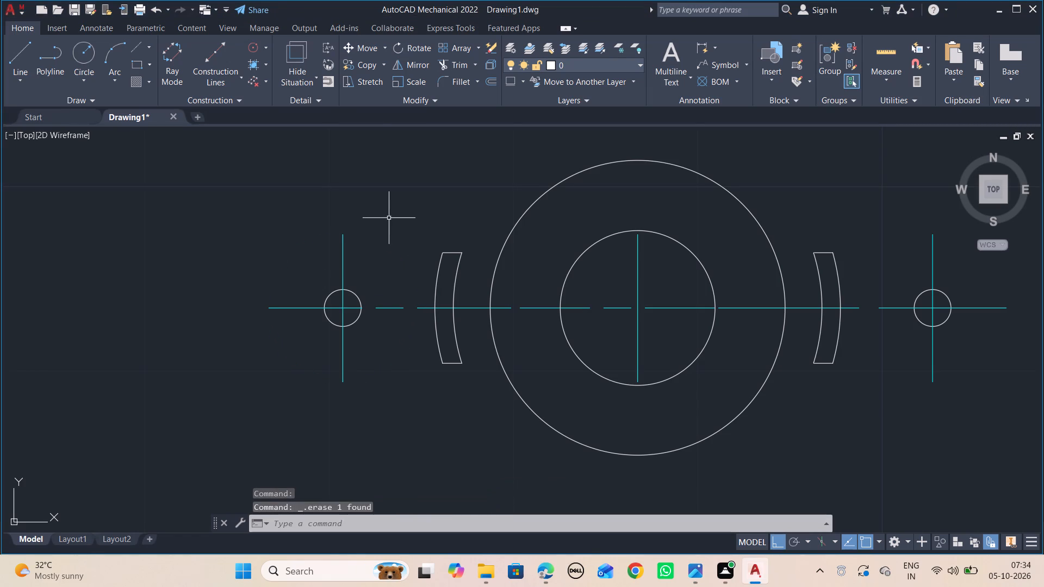
Draw a circle of radius 2 concentric with each of the two small end holes.
{"action": "left_click", "coordinate": [84, 58]}
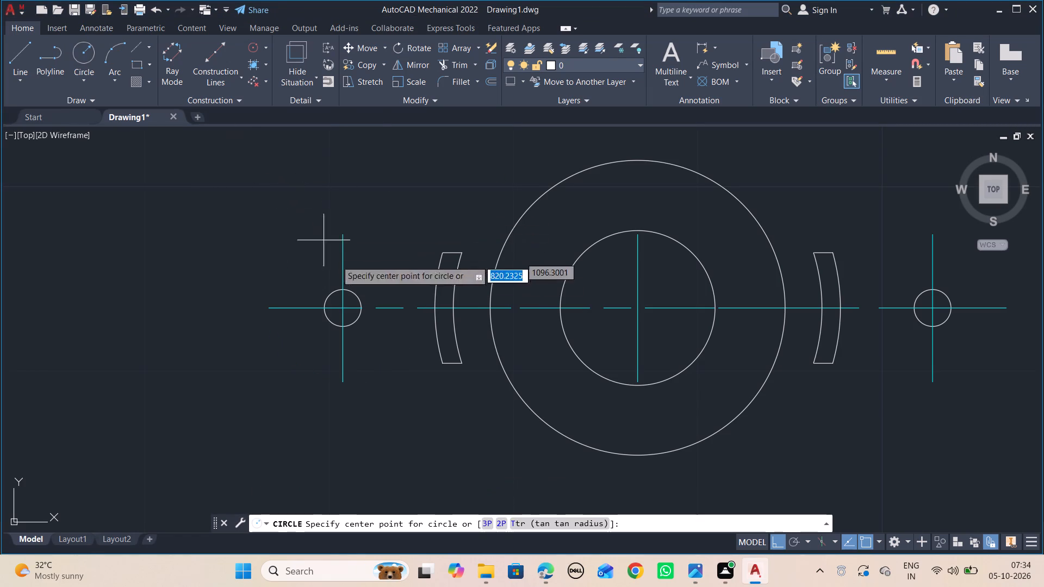
{"action": "left_click", "coordinate": [346, 309]}
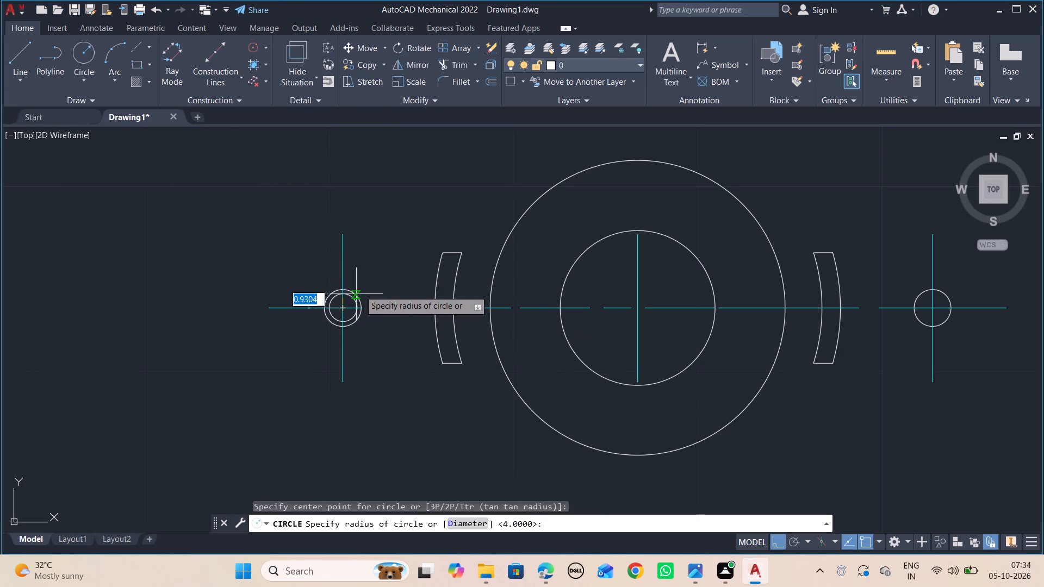
{"action": "key", "text": "2"}
{"action": "key", "text": "Return"}
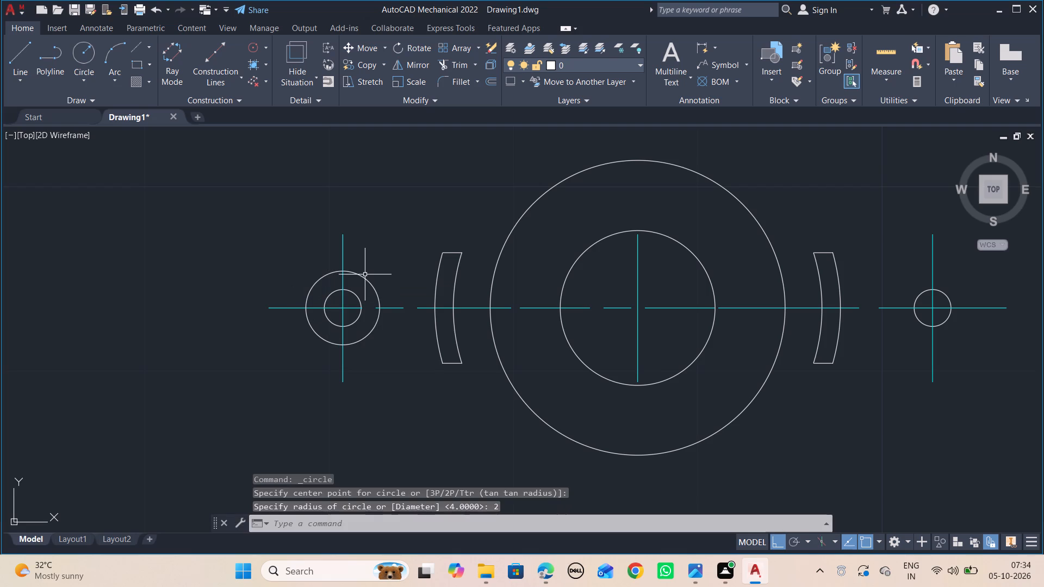
{"action": "key", "text": "space"}
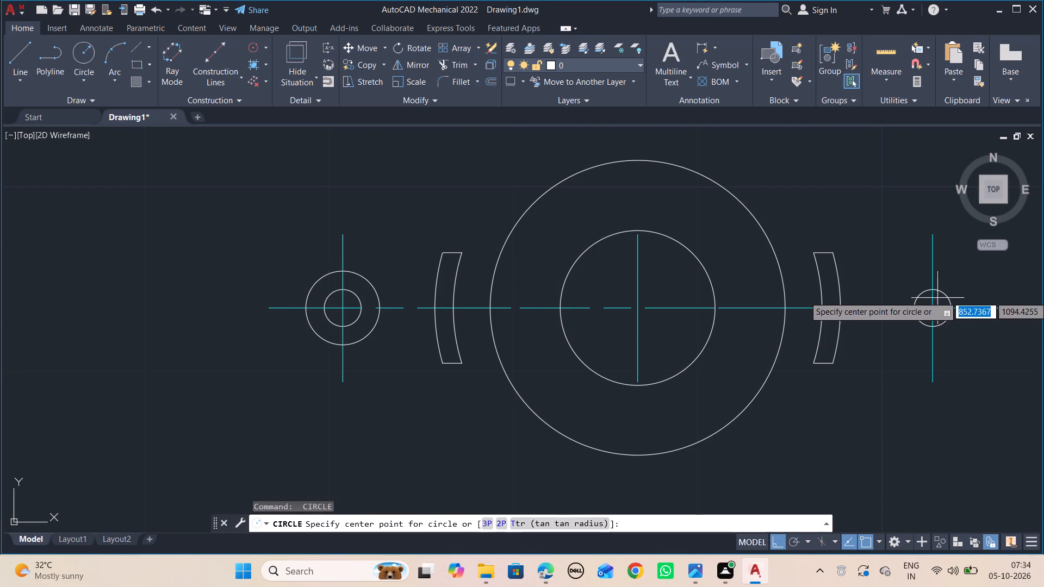
{"action": "left_click", "coordinate": [933, 309]}
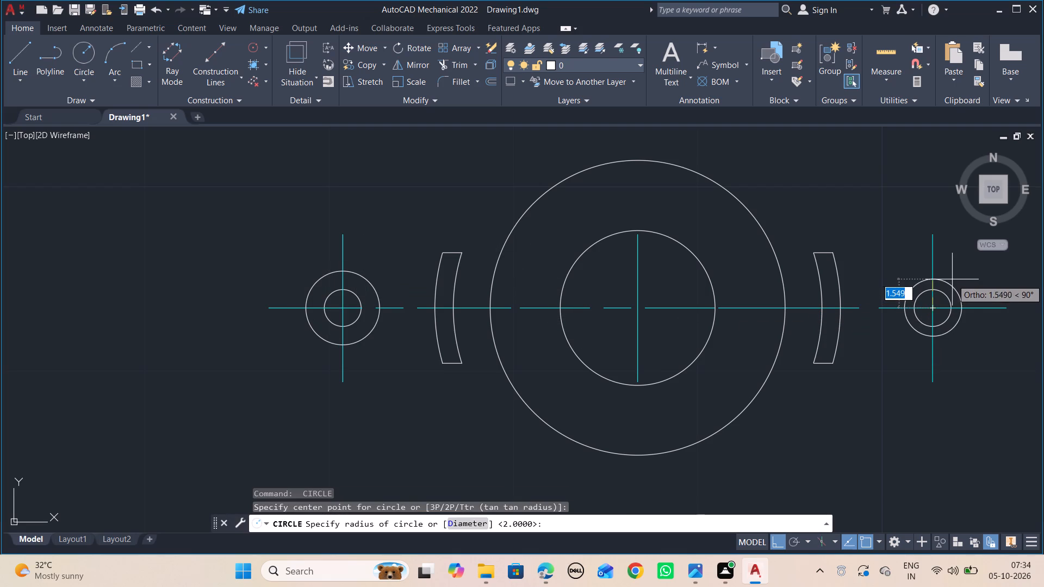
{"action": "key", "text": "2"}
{"action": "key", "text": "Return"}
{"action": "scroll", "coordinate": [950, 278], "scroll_direction": "up", "scroll_amount": 1}
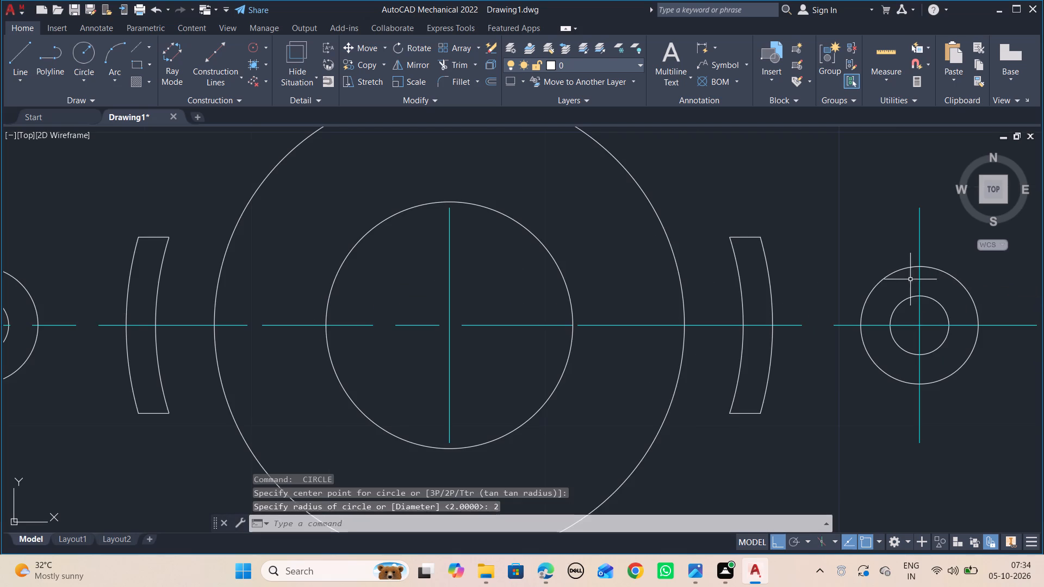
{"action": "scroll", "coordinate": [315, 209], "scroll_direction": "down", "scroll_amount": 1}
With Ortho off, draw a line about 14 units long from the top of the left radius 2 circle to the radius 8 circle's upper-left tangent point.
{"action": "key", "text": "alt+Tab"}
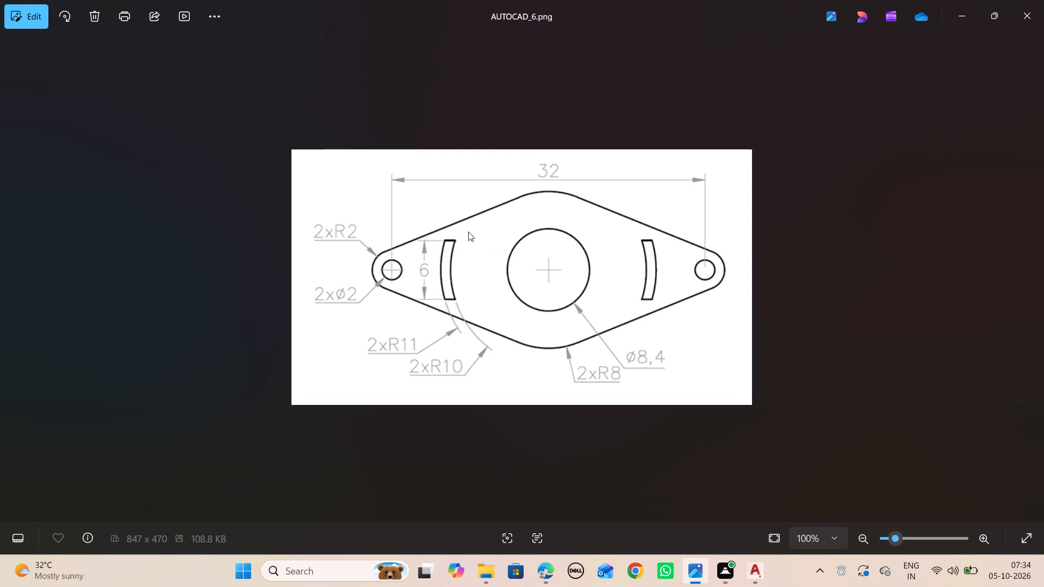
{"action": "key", "text": "alt+Tab"}
{"action": "scroll", "coordinate": [468, 232], "scroll_direction": "down", "scroll_amount": 1}
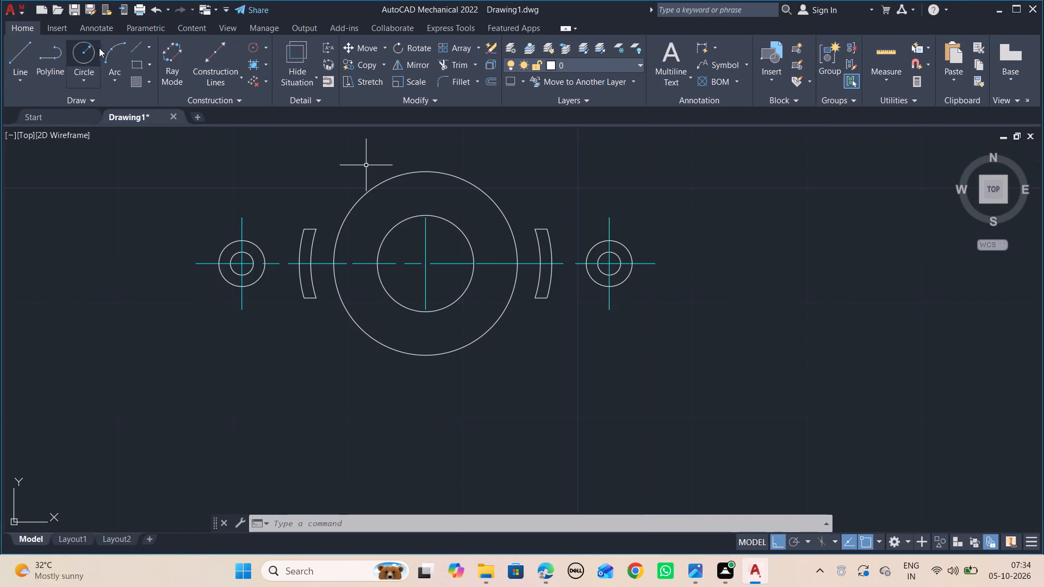
{"action": "left_click", "coordinate": [18, 57]}
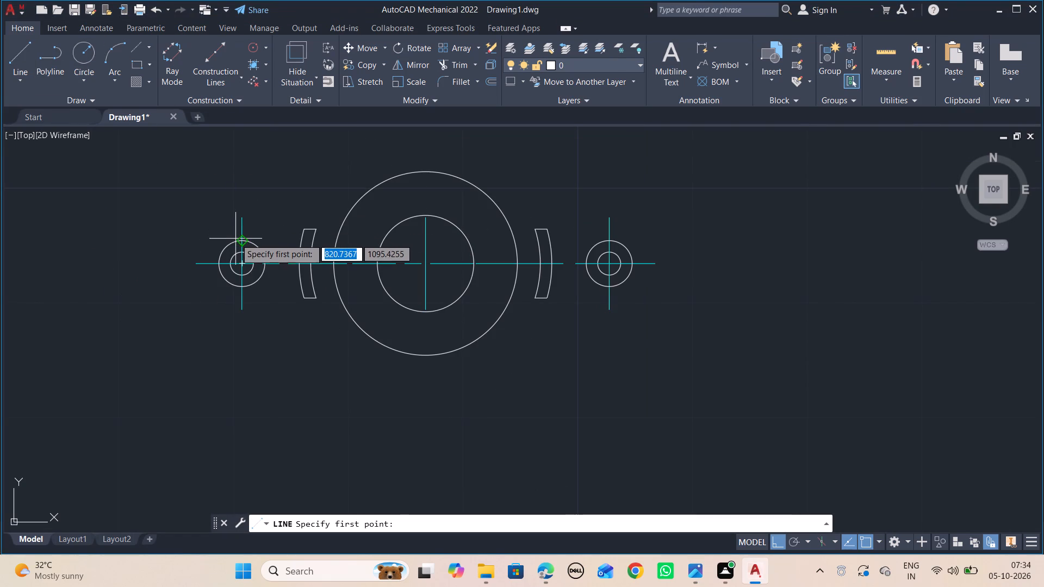
{"action": "left_click", "coordinate": [241, 240]}
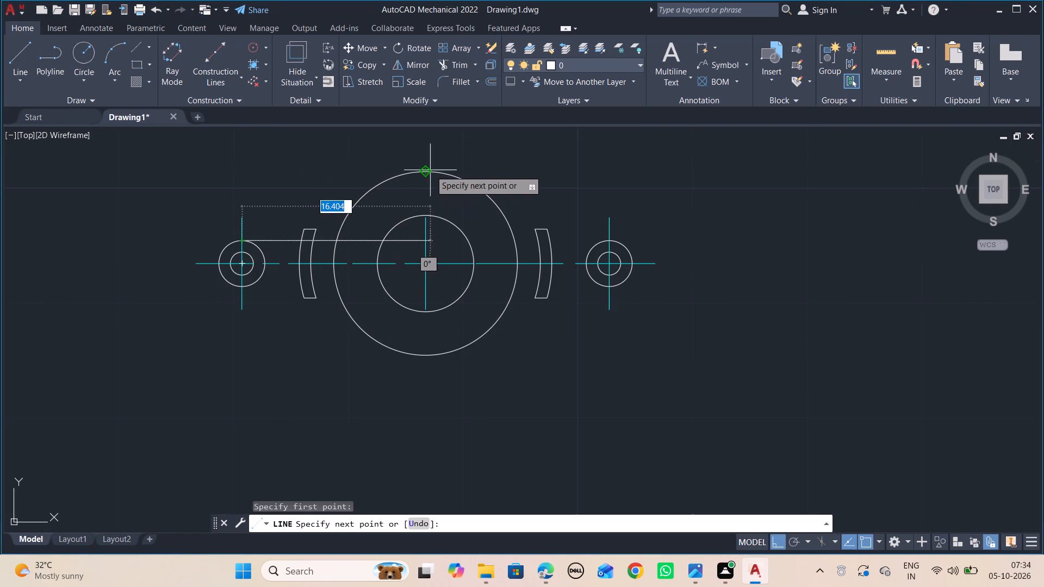
{"action": "left_click", "coordinate": [773, 547]}
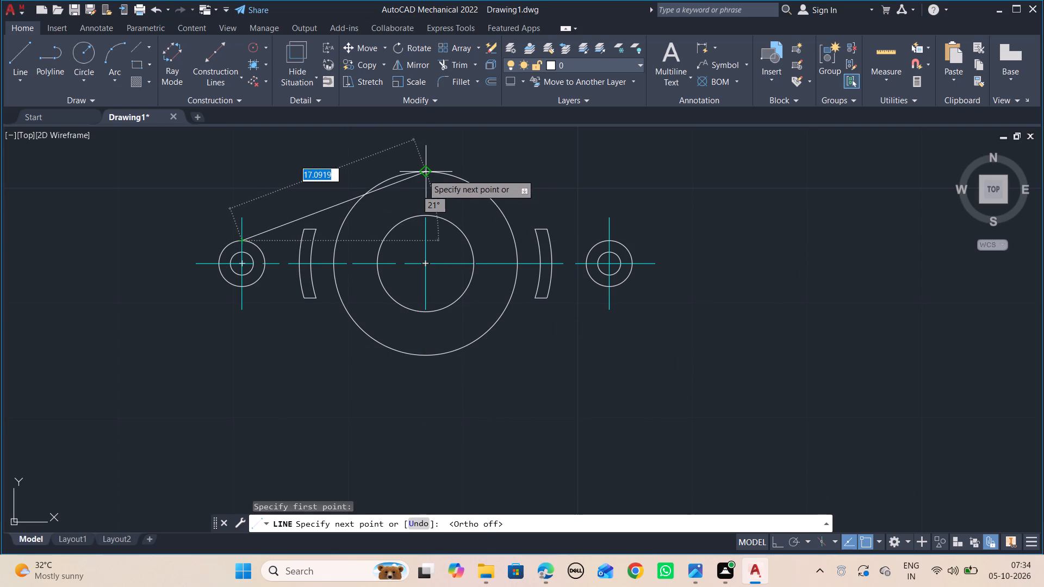
{"action": "left_click", "coordinate": [388, 179]}
{"action": "key", "text": "Escape"}
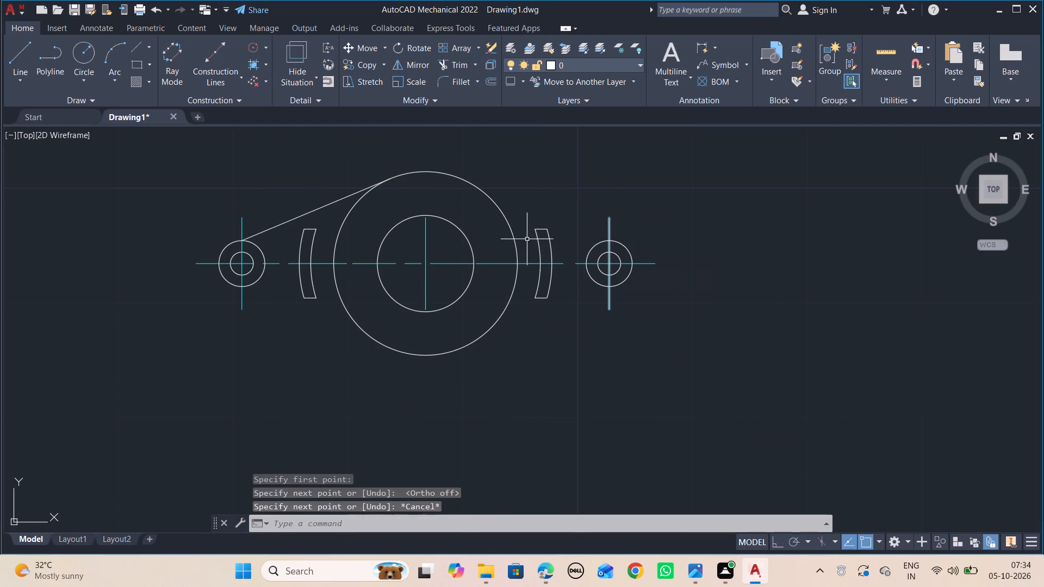
Draw a line from the right radius 2 circle's top to the radius 8 circle's upper-right side, continuing back tangent to the small circle, about 15 units.
{"action": "key", "text": "alt+Tab"}
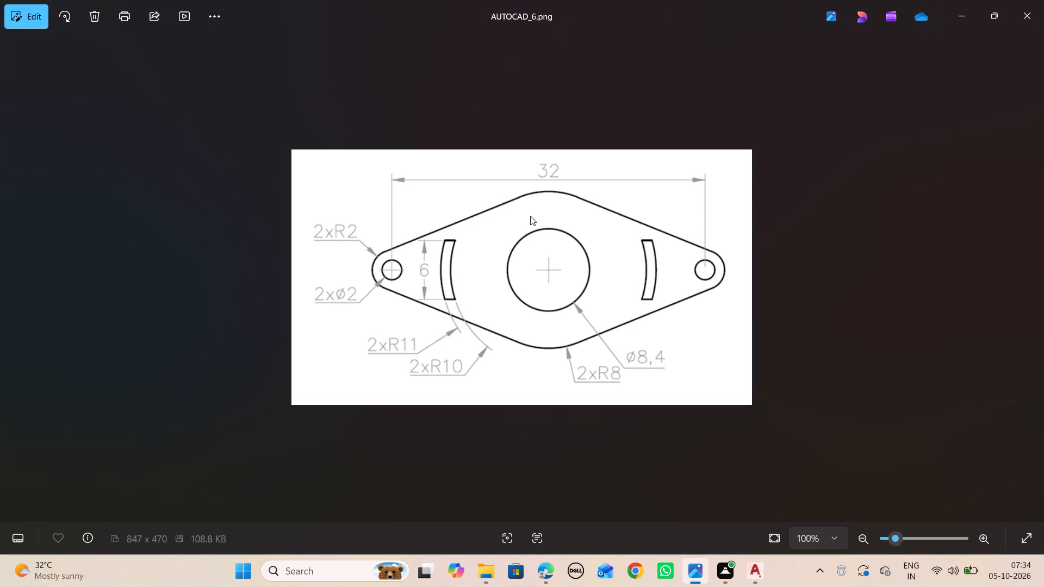
{"action": "key", "text": "alt+Tab"}
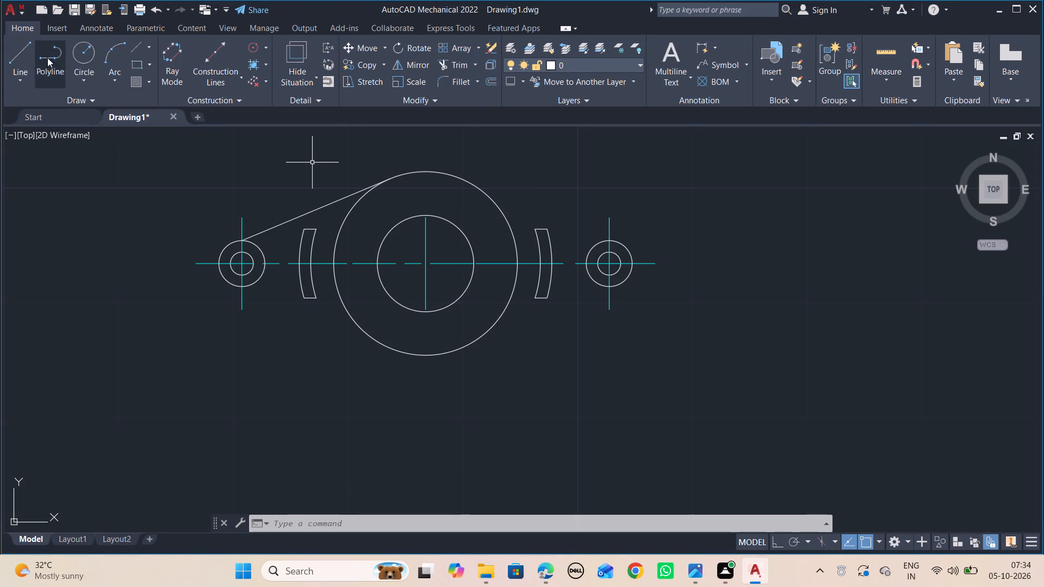
{"action": "left_click", "coordinate": [27, 56]}
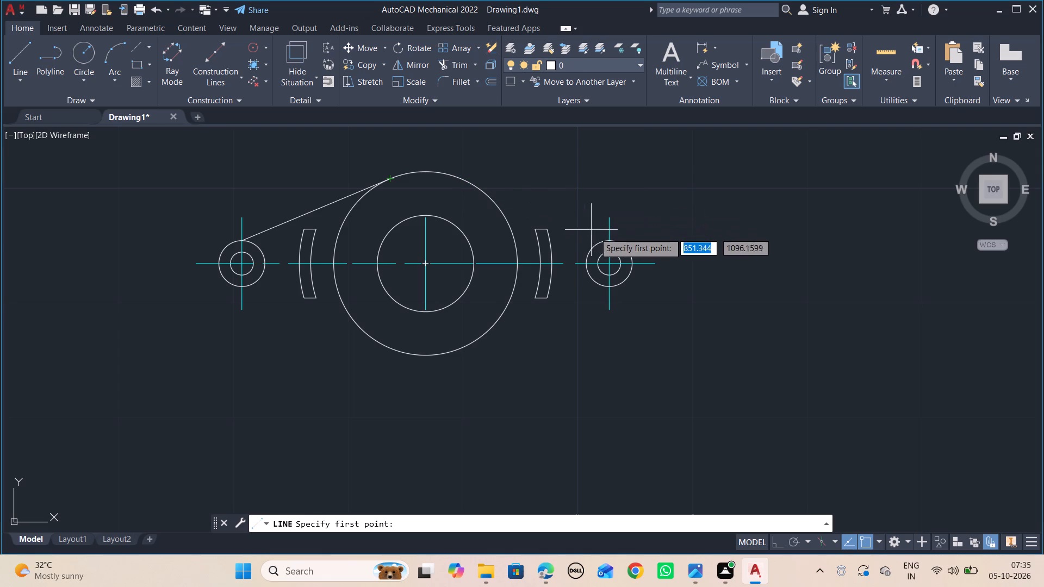
{"action": "left_click", "coordinate": [611, 241]}
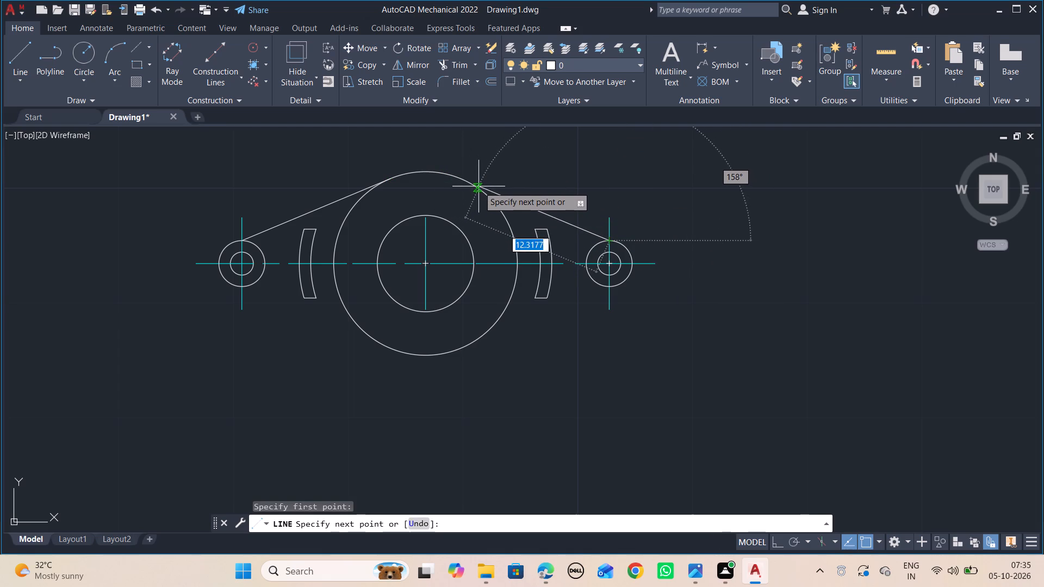
{"action": "left_click", "coordinate": [463, 182]}
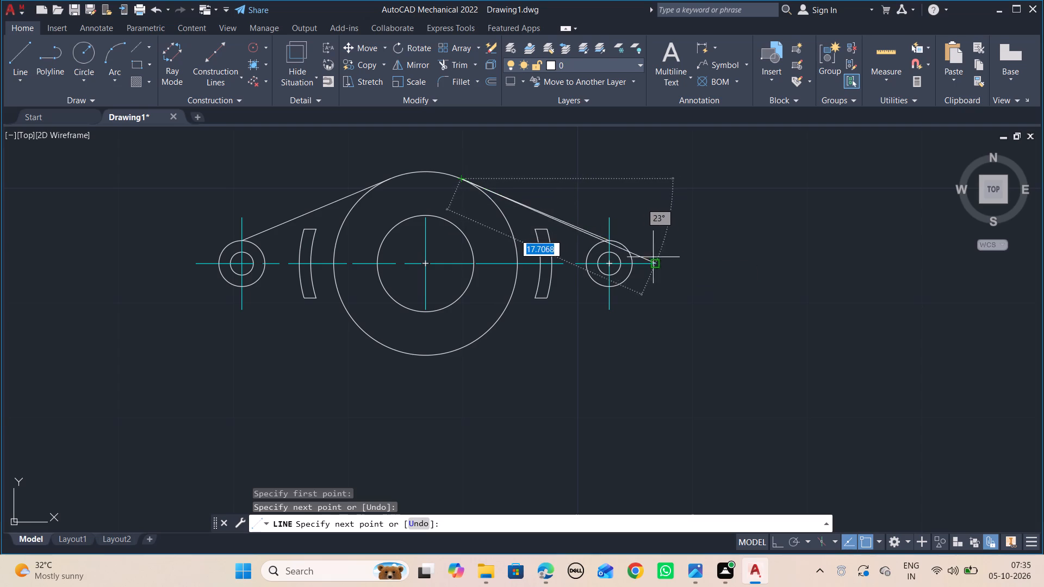
{"action": "left_click", "coordinate": [622, 244]}
{"action": "key", "text": "Escape"}
{"action": "key", "text": "Escape"}
Erase the inner of the two upper-right lines, the one ending at the top of the right radius 2 circle.
{"action": "scroll", "coordinate": [610, 239], "scroll_direction": "up", "scroll_amount": 1}
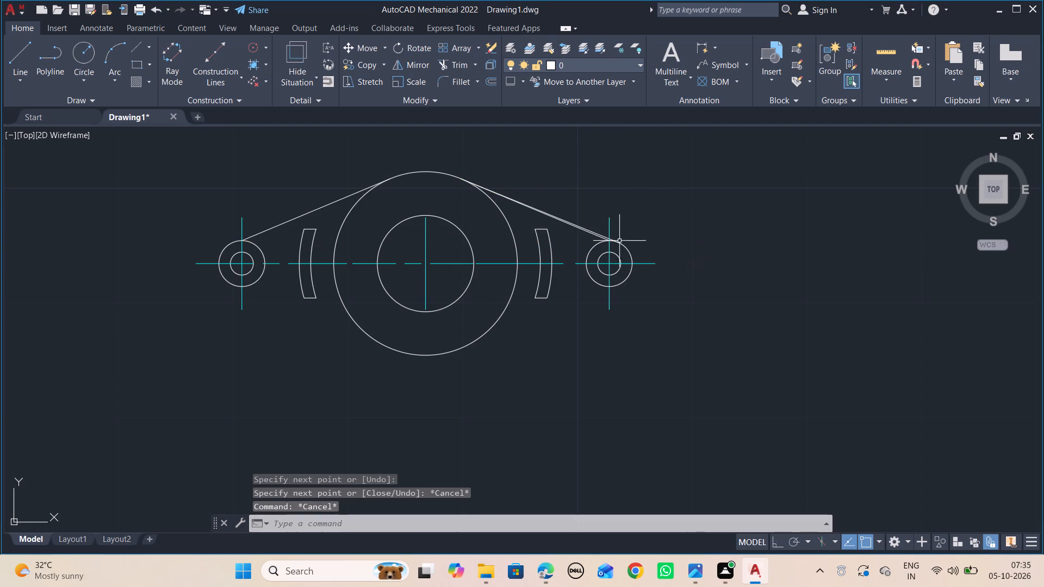
{"action": "scroll", "coordinate": [609, 239], "scroll_direction": "up", "scroll_amount": 2}
{"action": "left_click", "coordinate": [582, 235]}
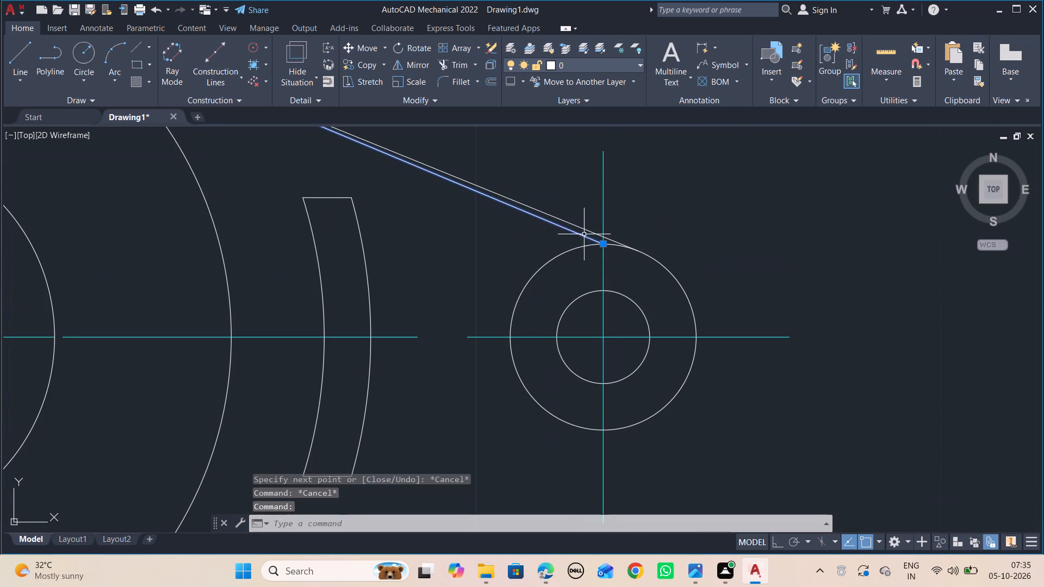
{"action": "key", "text": "Delete"}
{"action": "scroll", "coordinate": [707, 304], "scroll_direction": "down", "scroll_amount": 2}
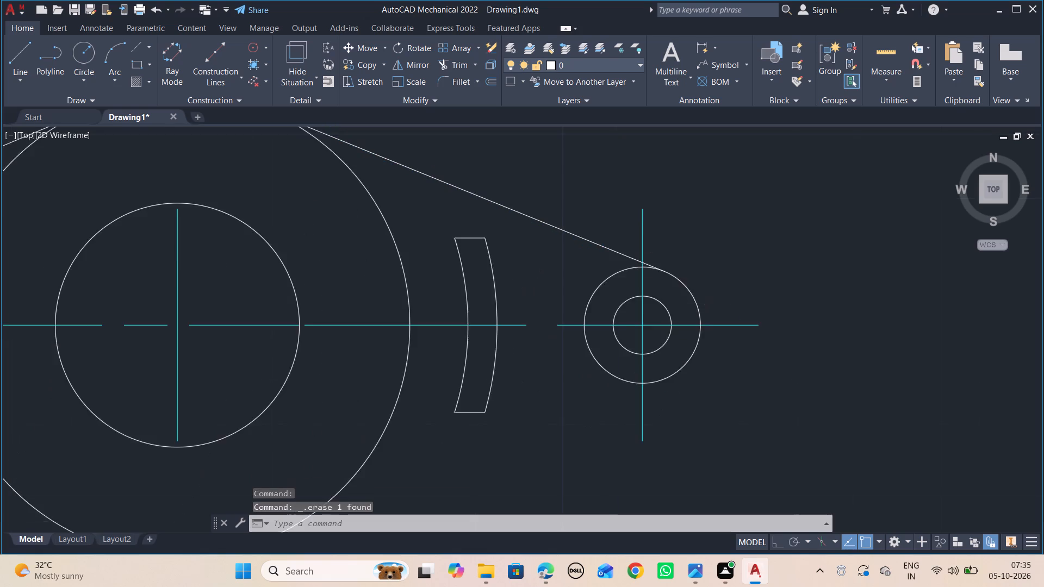
Draw a line about 15 units long from the radius 8 circle's upper-left tangent point to the left radius 2 circle's upper-left tangent point.
{"action": "scroll", "coordinate": [704, 304], "scroll_direction": "down", "scroll_amount": 1}
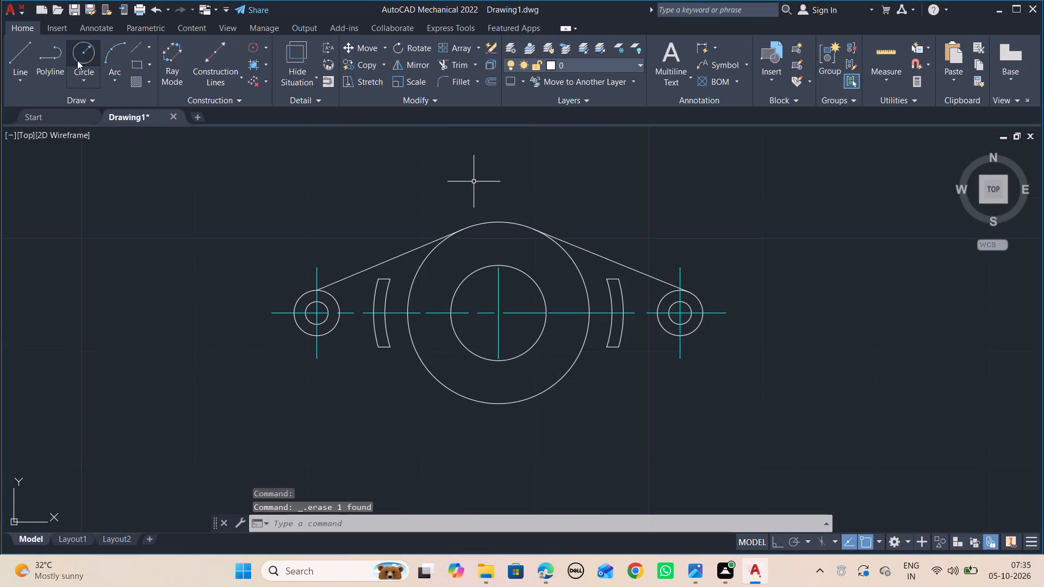
{"action": "left_click", "coordinate": [24, 52]}
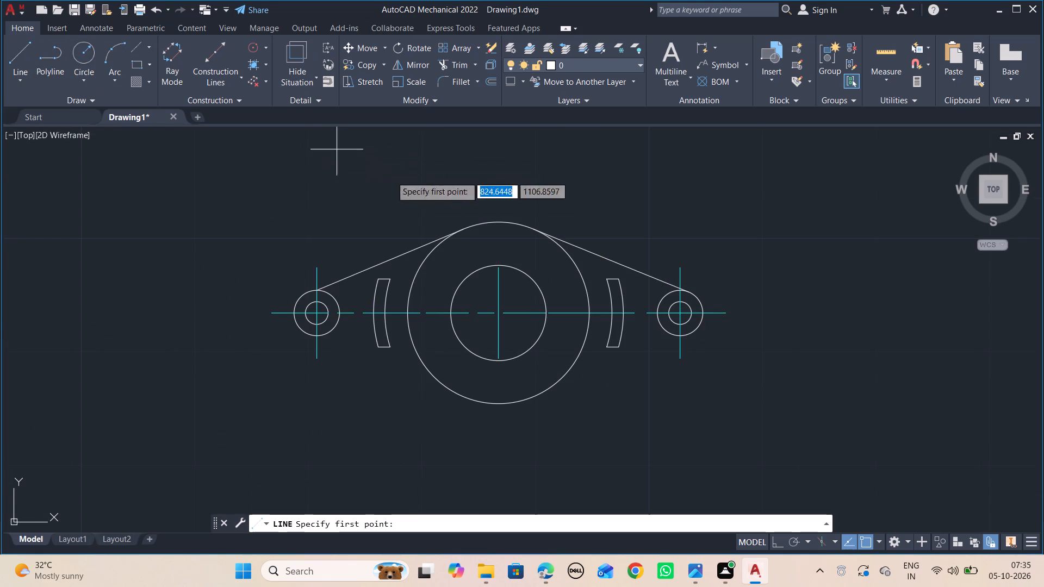
{"action": "left_click", "coordinate": [463, 228]}
{"action": "scroll", "coordinate": [275, 303], "scroll_direction": "up", "scroll_amount": 3}
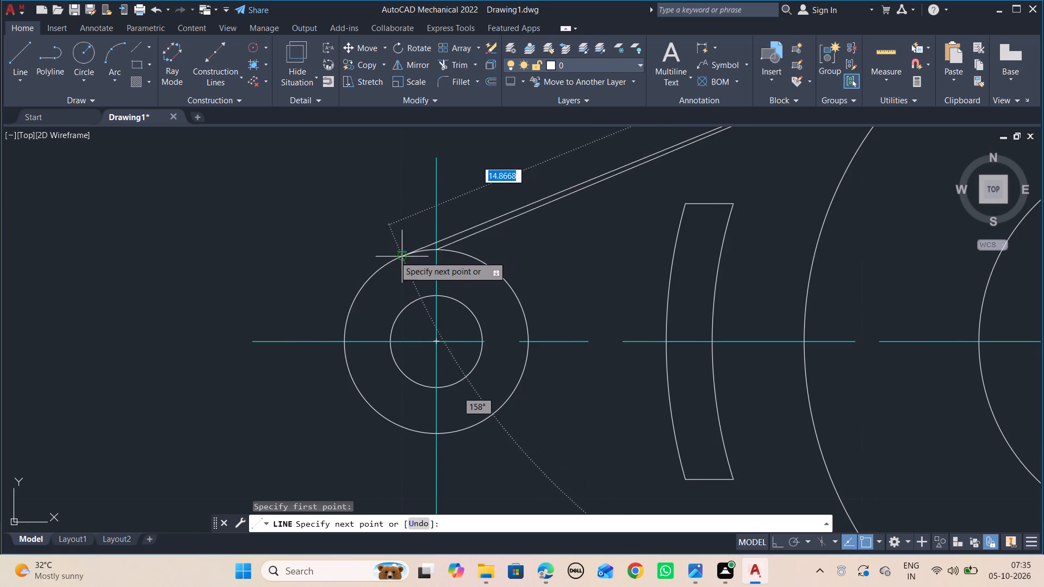
{"action": "left_click", "coordinate": [402, 254]}
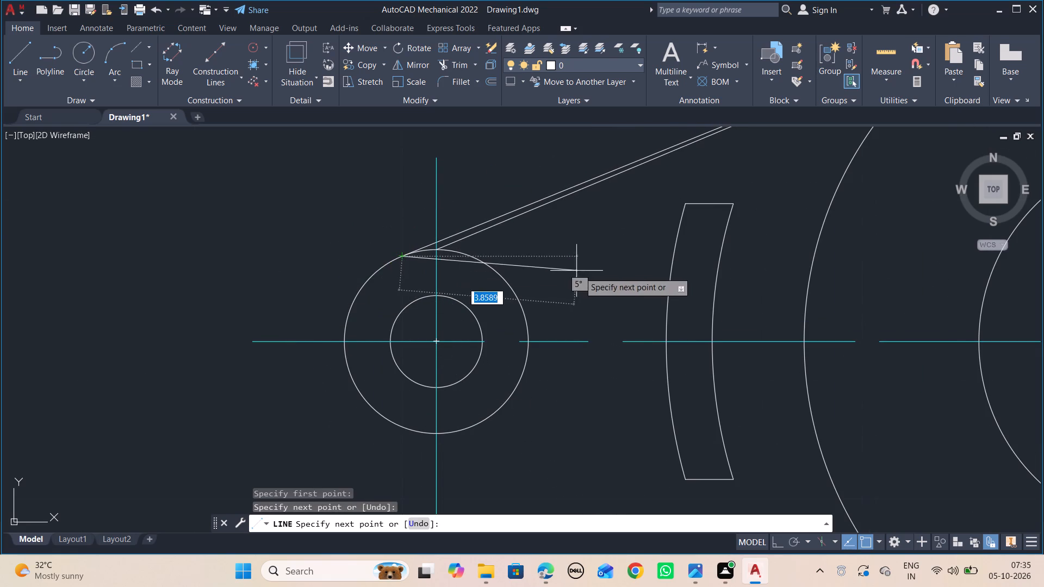
{"action": "key", "text": "Escape"}
Erase the inner of the two upper-left lines, the one ending at the top of the left radius 2 circle.
{"action": "left_click", "coordinate": [483, 232]}
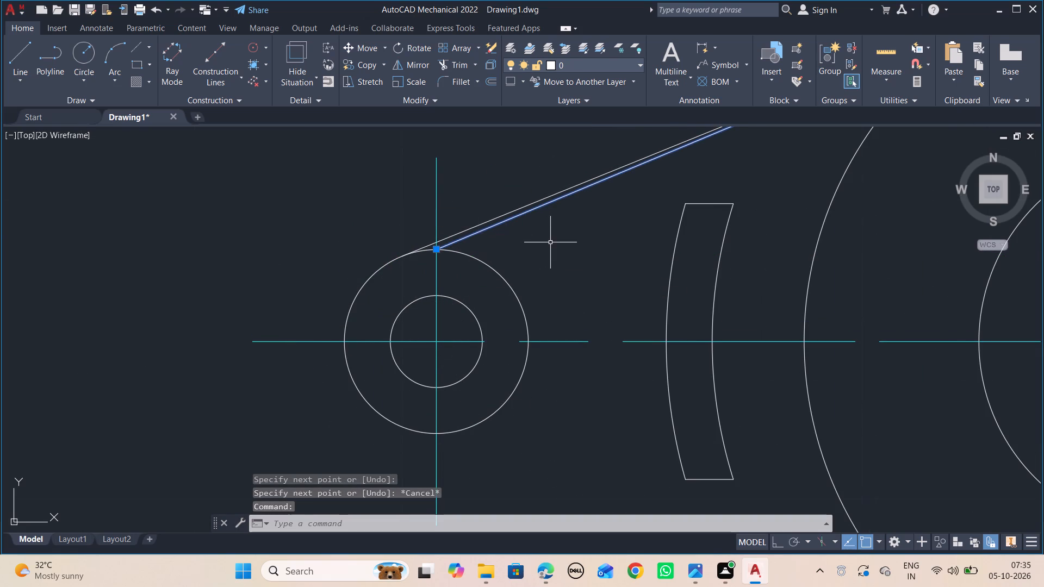
{"action": "key", "text": "Delete"}
Draw a line about 14 units from the left radius 2 circle's bottom to the radius 8 circle's lower-left side, continuing back tangent to the small circle, about 15 units.
{"action": "scroll", "coordinate": [569, 243], "scroll_direction": "down", "scroll_amount": 2}
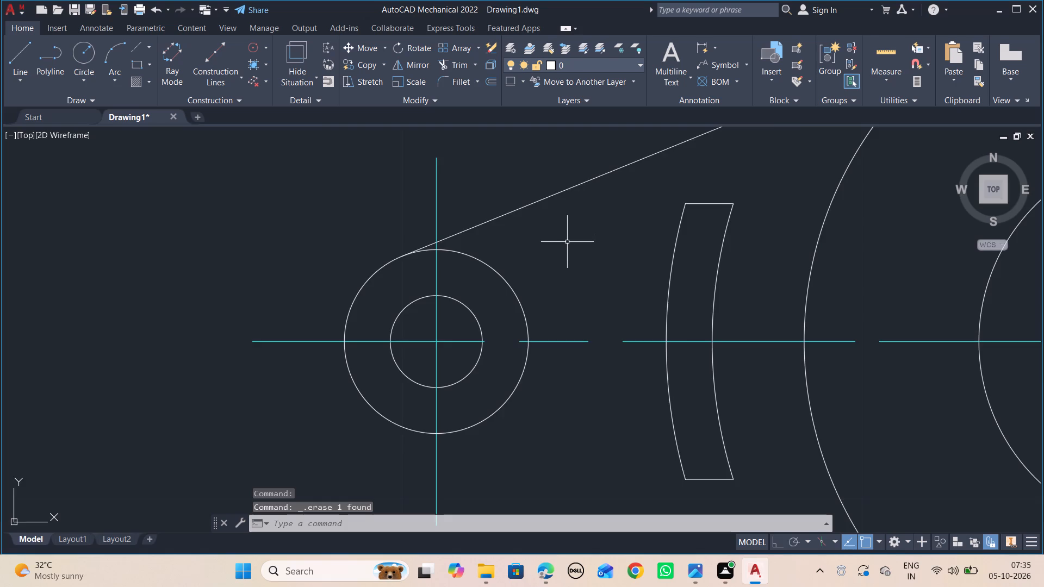
{"action": "scroll", "coordinate": [575, 251], "scroll_direction": "down", "scroll_amount": 3}
{"action": "middle_click_drag", "start_coordinate": [704, 314], "coordinate": [675, 303]}
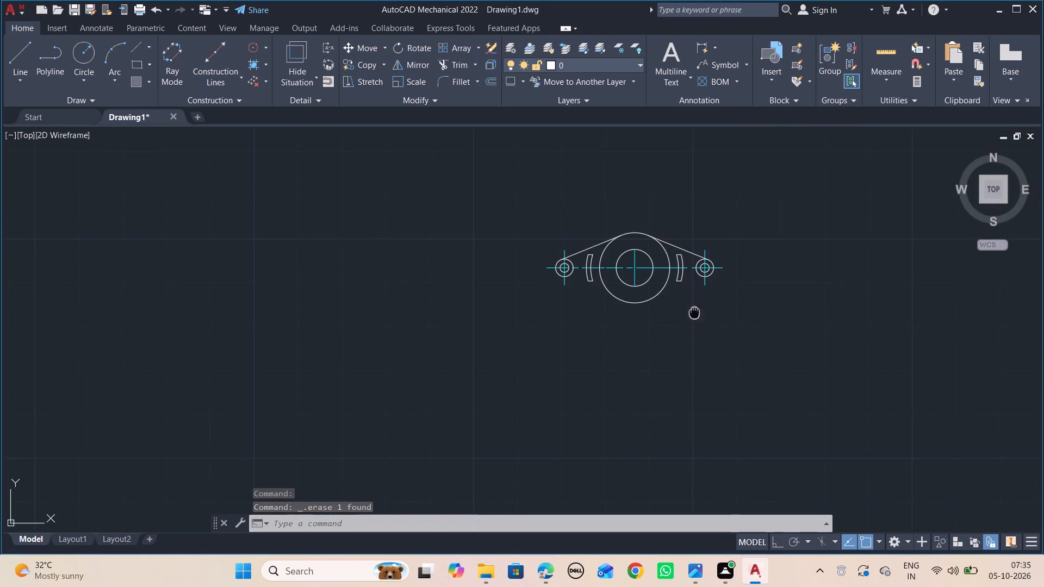
{"action": "middle_click_drag", "start_coordinate": [675, 303], "coordinate": [649, 292]}
{"action": "scroll", "coordinate": [638, 257], "scroll_direction": "up", "scroll_amount": 2}
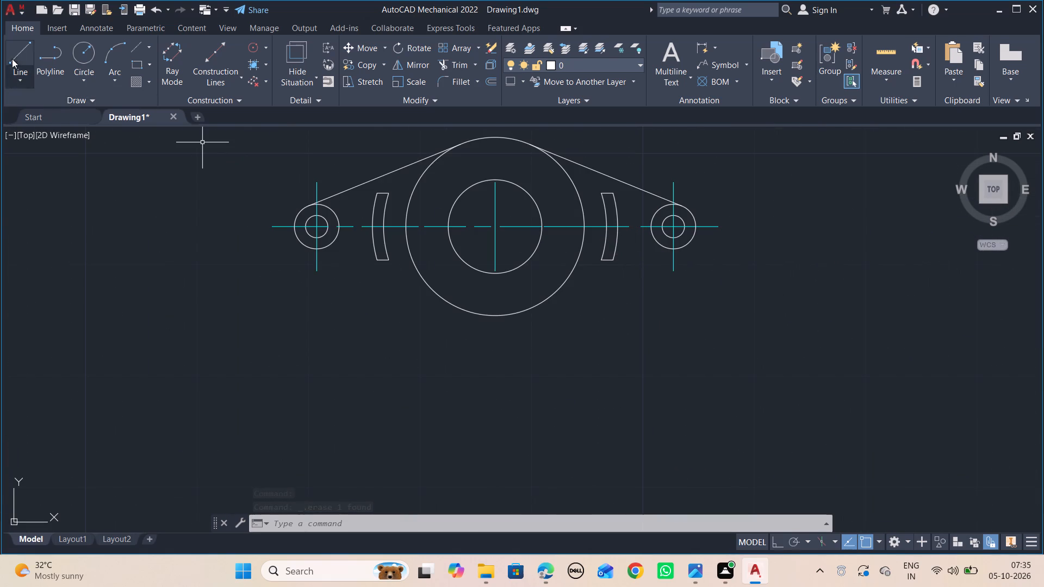
{"action": "left_click", "coordinate": [13, 59]}
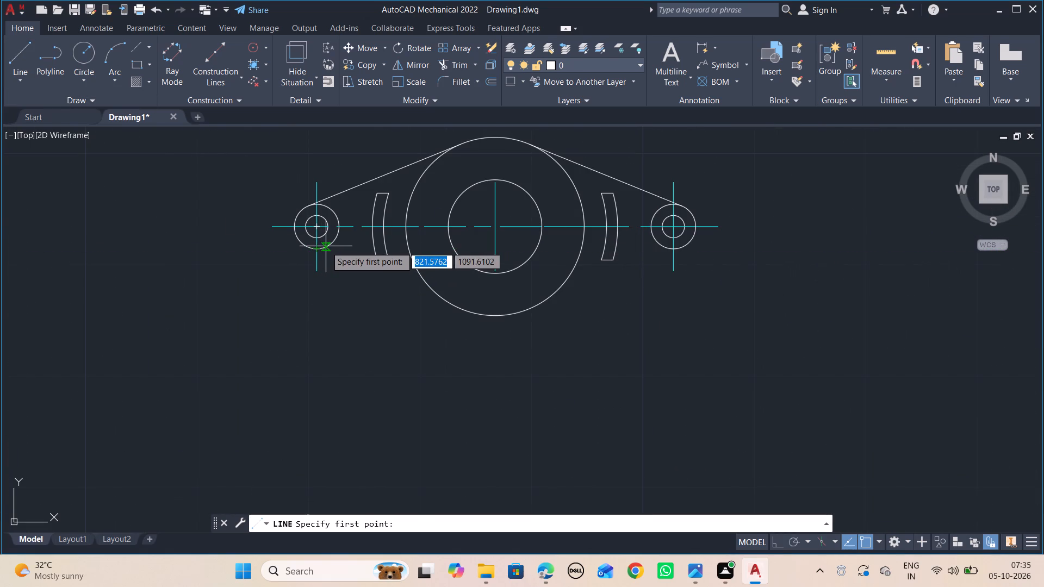
{"action": "left_click", "coordinate": [317, 249]}
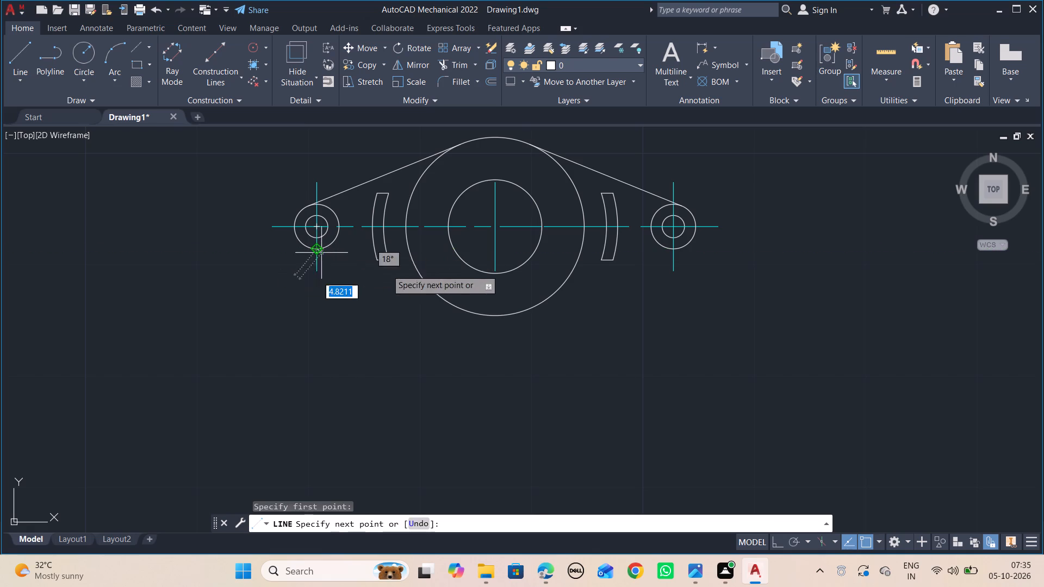
{"action": "left_click", "coordinate": [462, 310]}
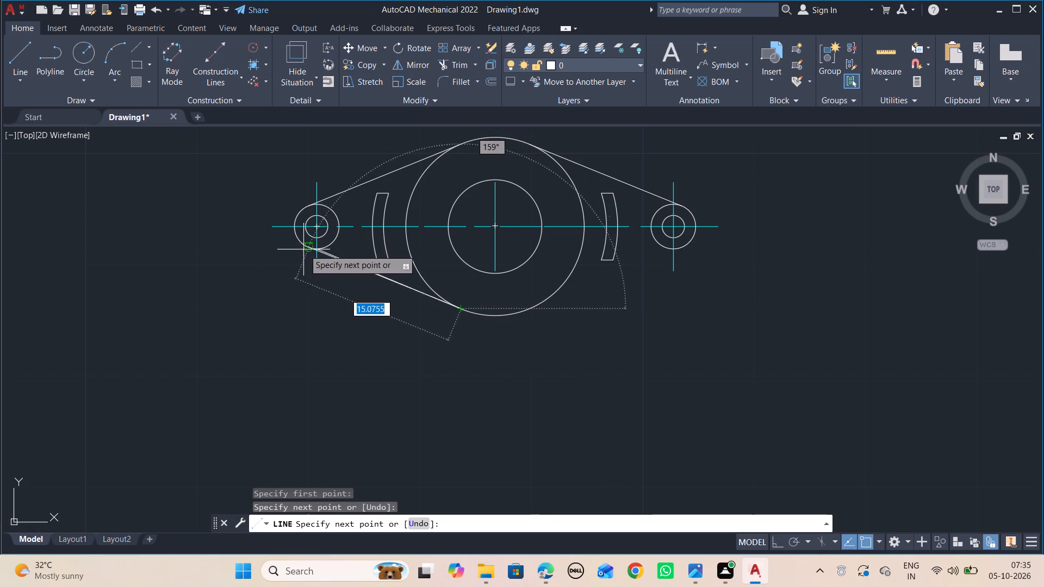
{"action": "left_click", "coordinate": [307, 249]}
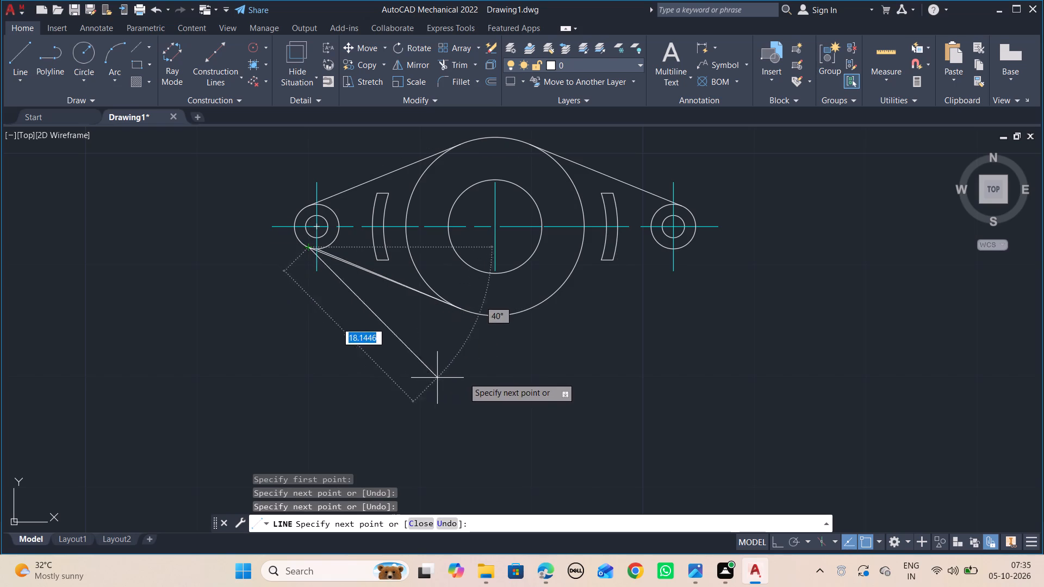
{"action": "key", "text": "Escape"}
Draw a line from the radius 8 circle's bottom to the right radius 2 circle's lower side, continuing back to the large circle's lower-right tangent point.
{"action": "key", "text": "space"}
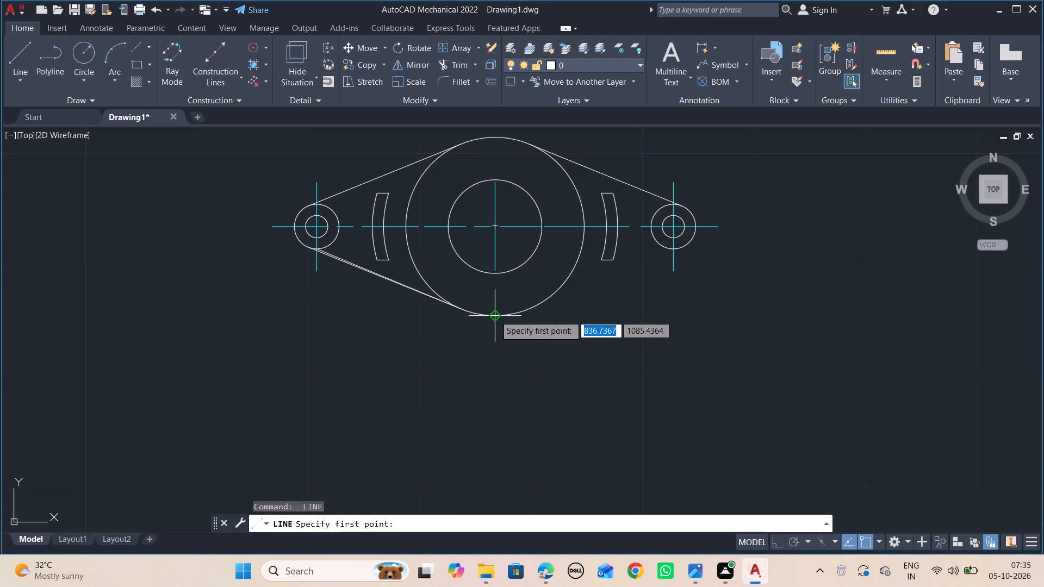
{"action": "left_click", "coordinate": [495, 315]}
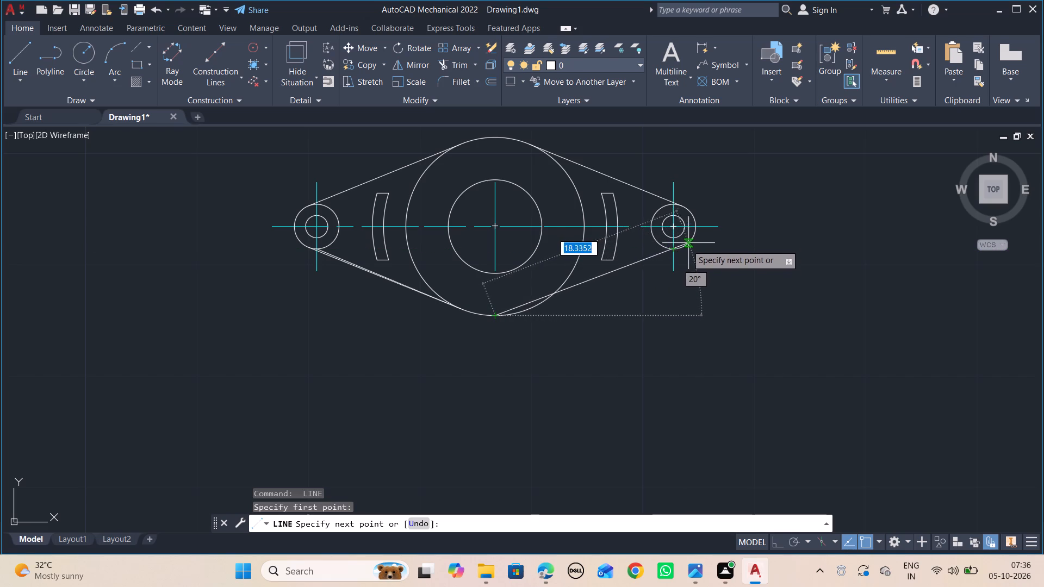
{"action": "left_click", "coordinate": [684, 247]}
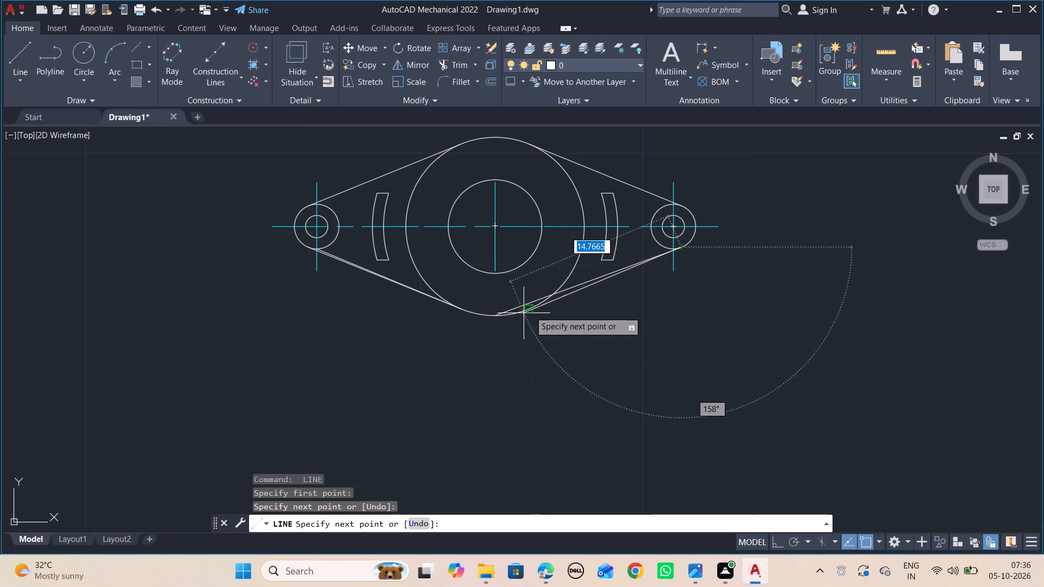
{"action": "left_click", "coordinate": [531, 310]}
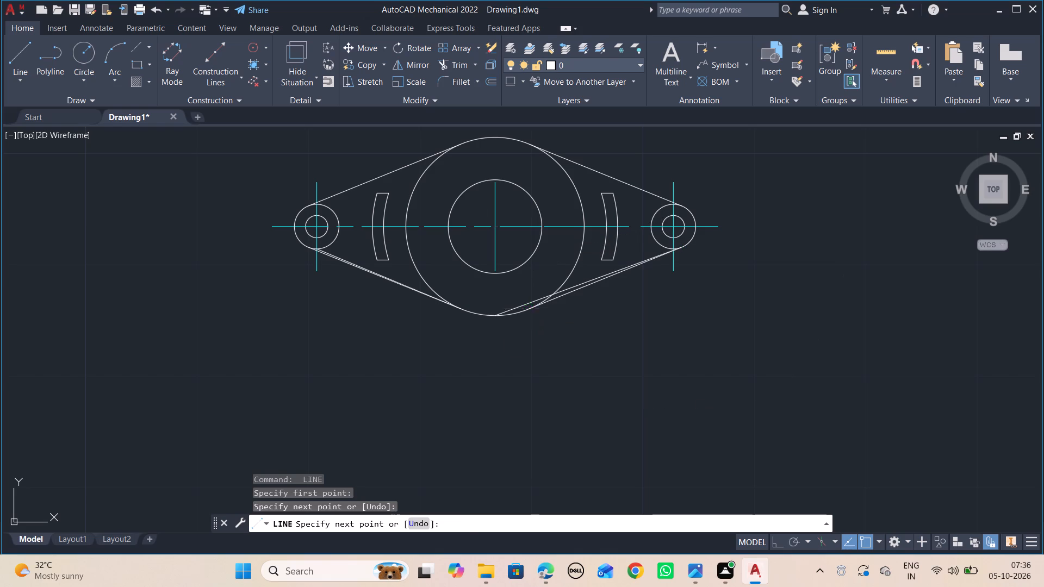
{"action": "key", "text": "Escape"}
{"action": "key", "text": "Escape"}
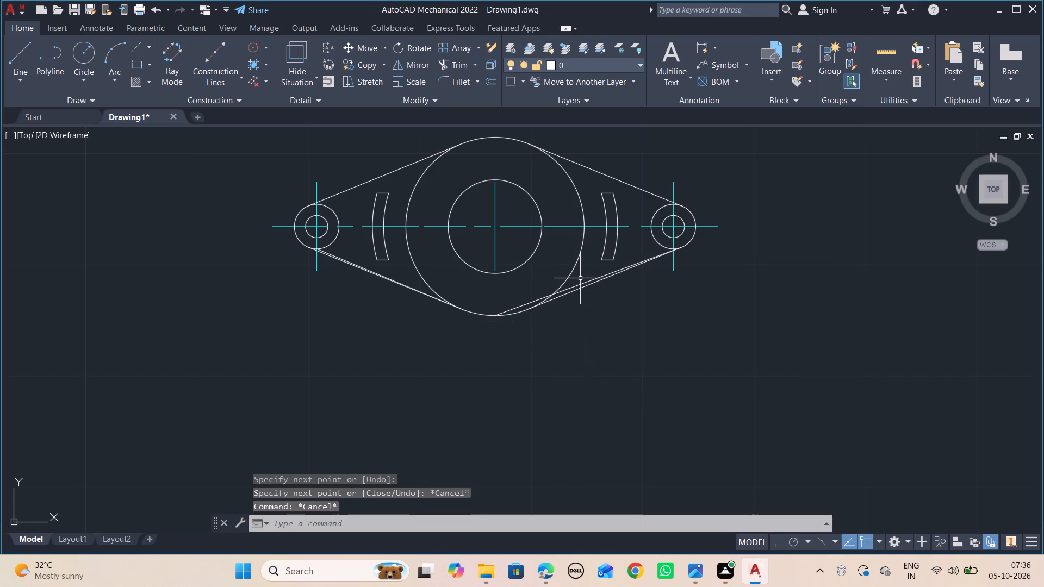
Erase the two inner lower lines: the one from the radius 8 circle's bottom and the one from the left radius 2 circle's bottom.
{"action": "left_click", "coordinate": [580, 282]}
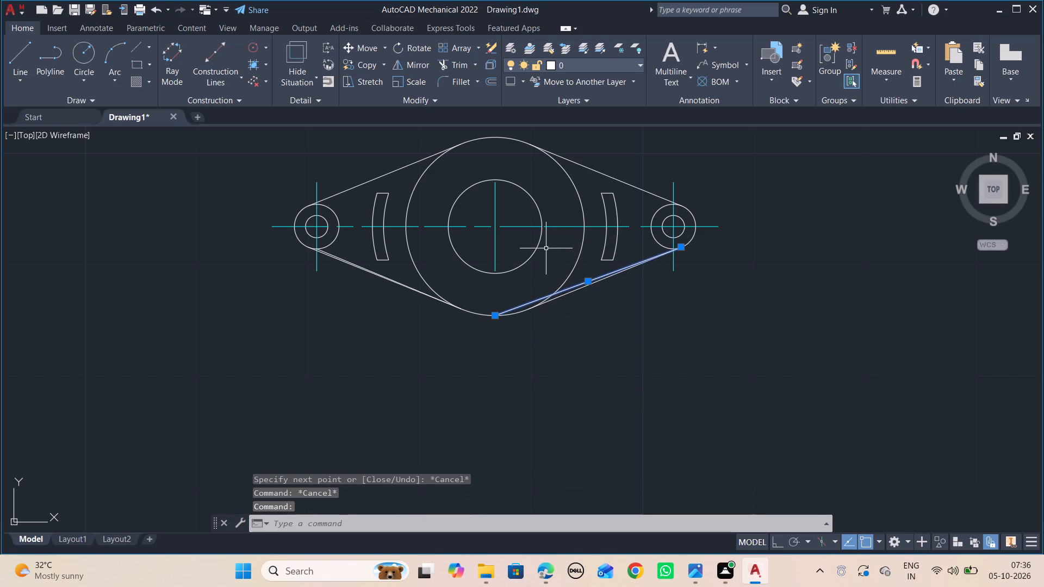
{"action": "key", "text": "Delete"}
{"action": "scroll", "coordinate": [282, 251], "scroll_direction": "up", "scroll_amount": 4}
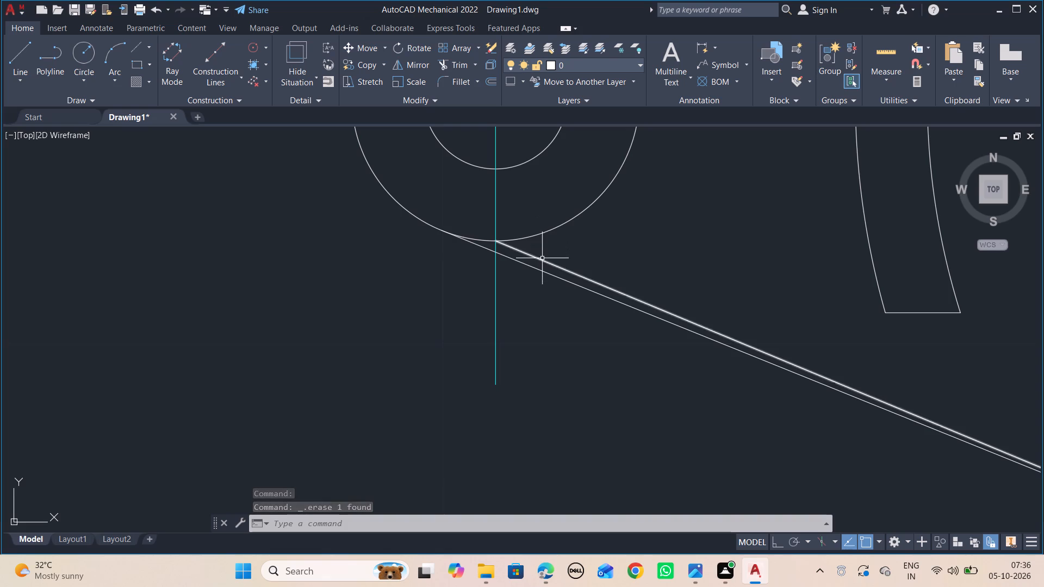
{"action": "left_click", "coordinate": [542, 258]}
{"action": "key", "text": "Delete"}
Trim away the radius 8 circle's left and right side arcs between the tangent lines, keeping only its top and bottom arcs.
{"action": "scroll", "coordinate": [663, 236], "scroll_direction": "down", "scroll_amount": 3}
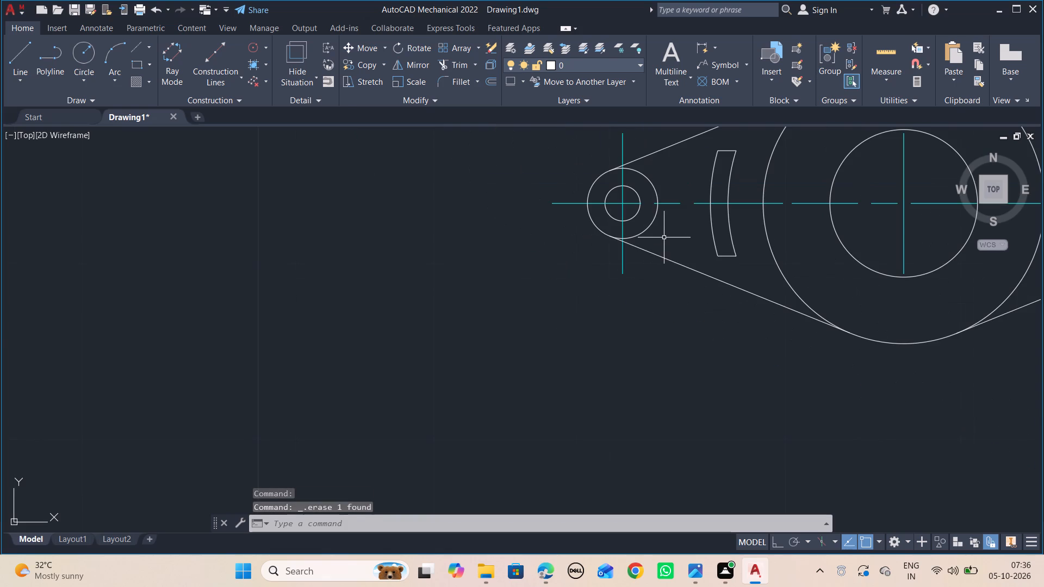
{"action": "middle_click_drag", "start_coordinate": [767, 306], "coordinate": [558, 364]}
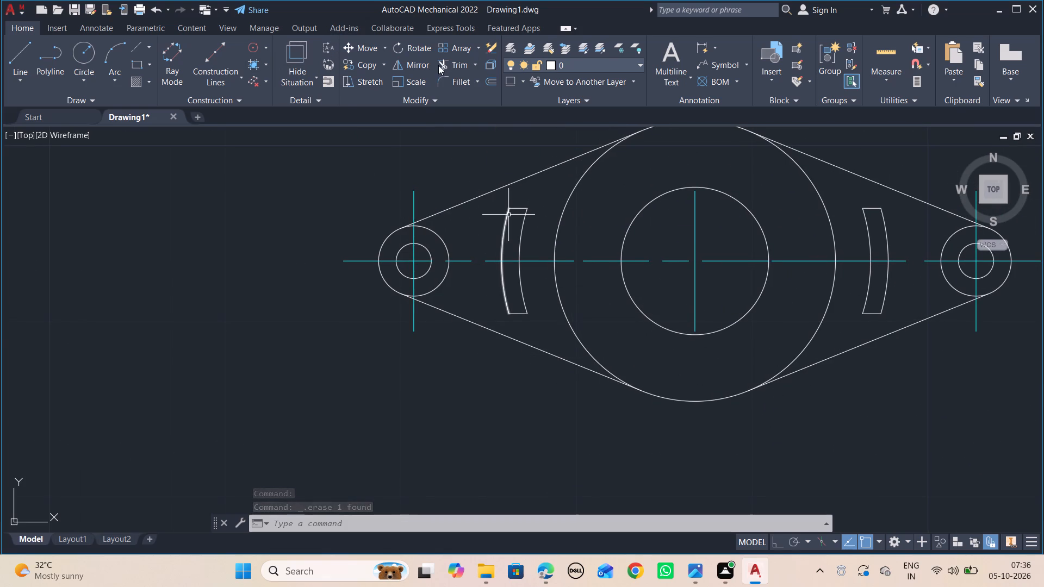
{"action": "left_click", "coordinate": [452, 65]}
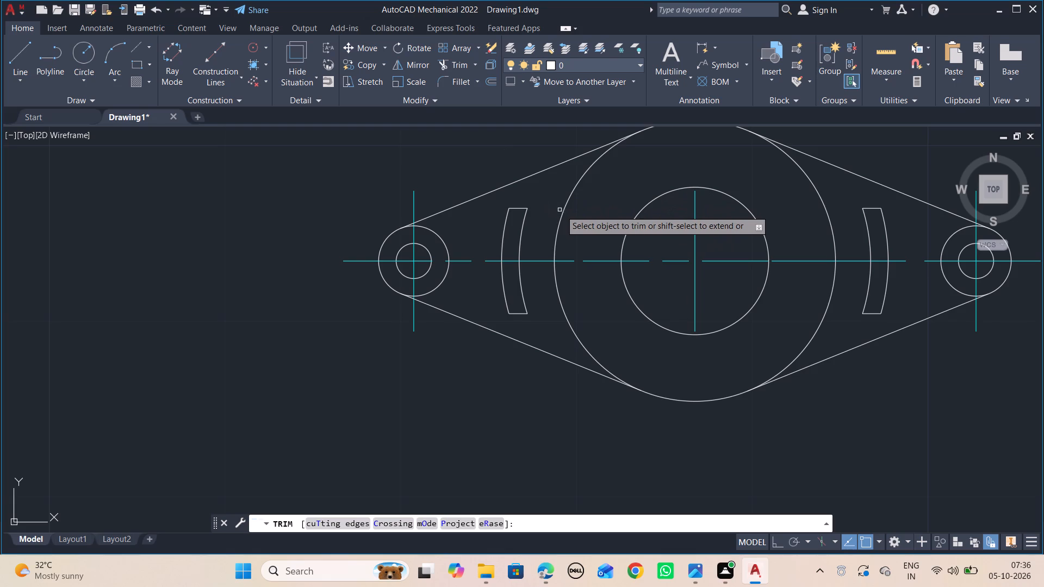
{"action": "left_click", "coordinate": [563, 212]}
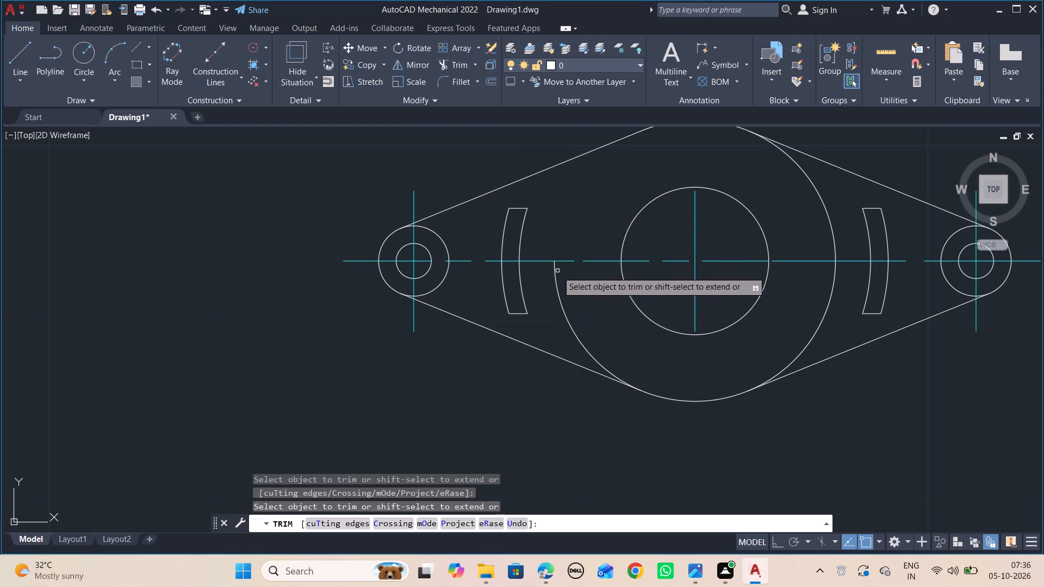
{"action": "left_click", "coordinate": [555, 276]}
{"action": "middle_click_drag", "start_coordinate": [769, 332], "coordinate": [639, 388]}
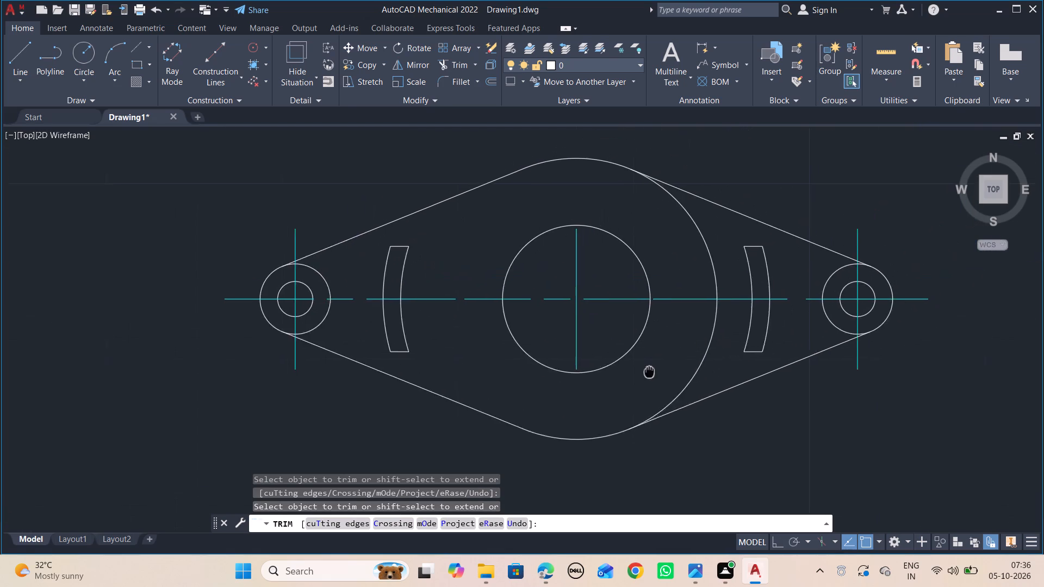
{"action": "middle_click_drag", "start_coordinate": [639, 388], "coordinate": [638, 390]}
{"action": "left_click", "coordinate": [685, 392]}
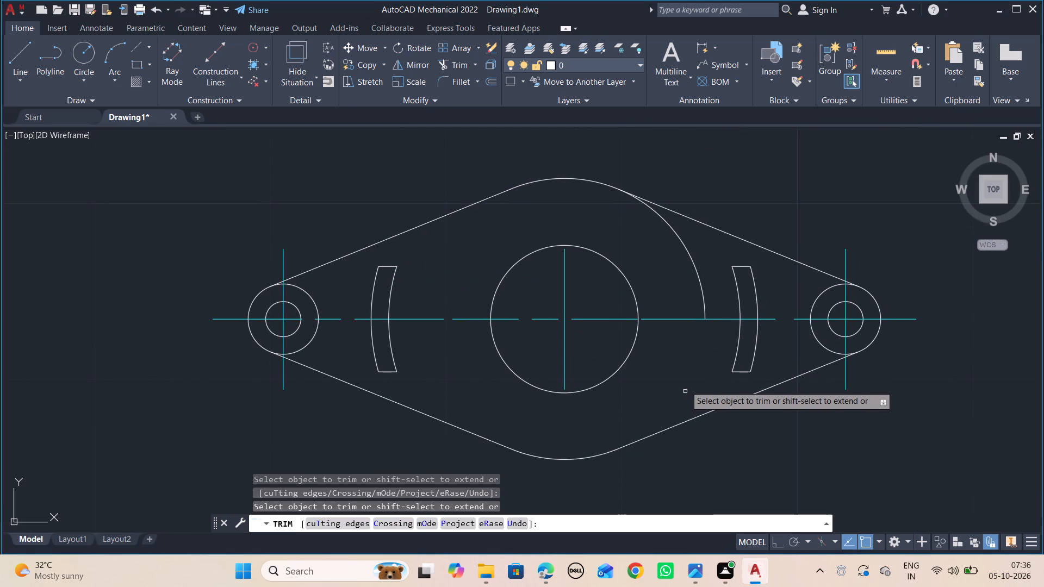
{"action": "left_click", "coordinate": [703, 301]}
{"action": "scroll", "coordinate": [694, 292], "scroll_direction": "down", "scroll_amount": 1}
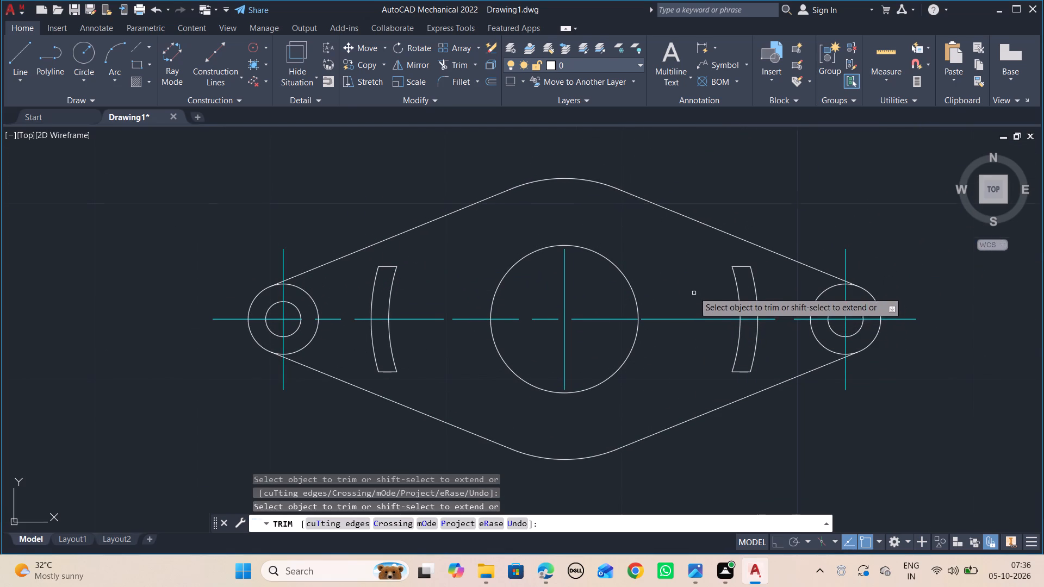
{"action": "key", "text": "alt+Tab"}
{"action": "key", "text": "alt+Tab"}
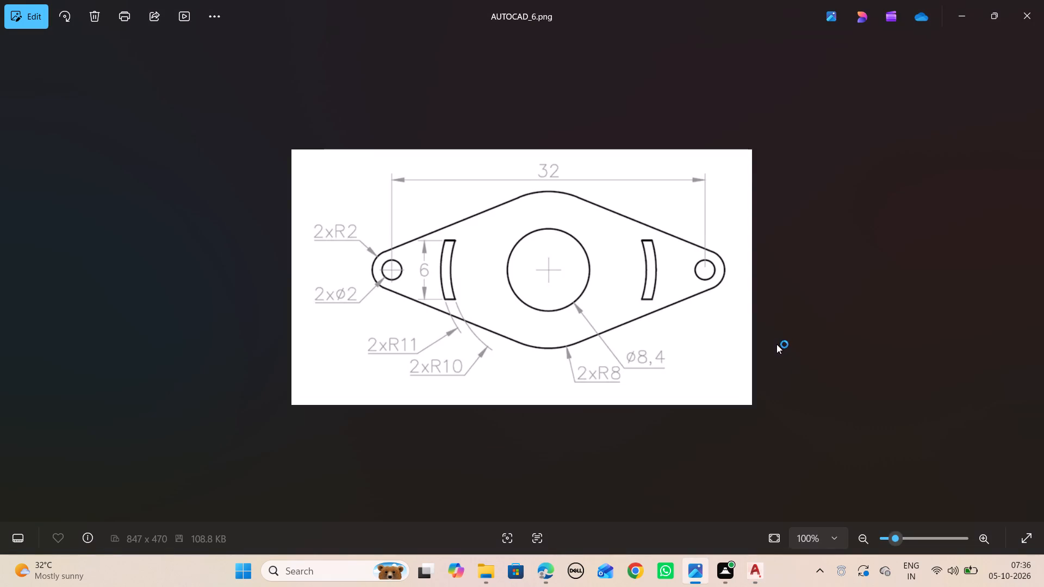
{"action": "key", "text": "Escape"}
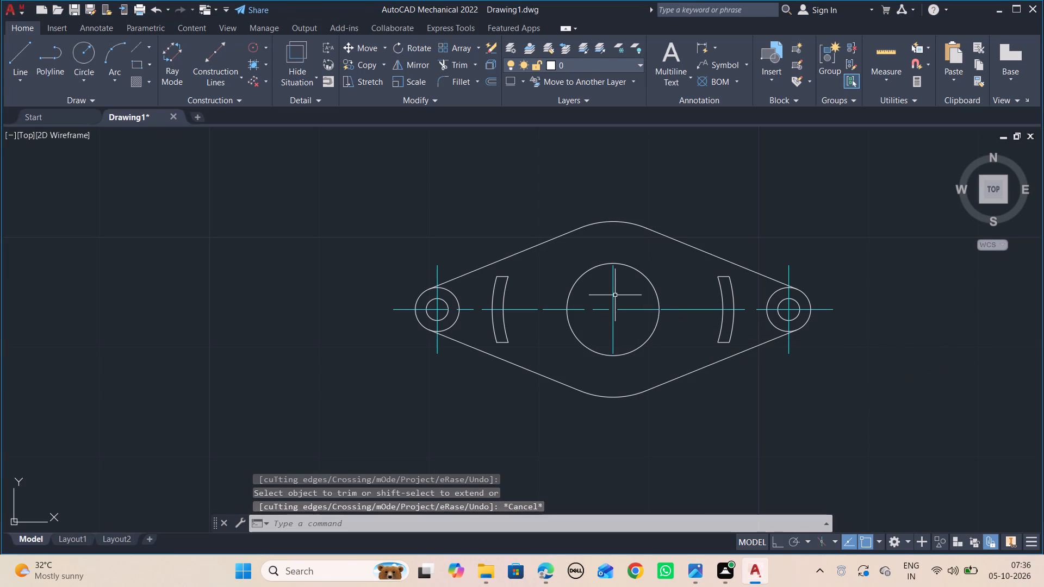
Shorten the central hole's vertical centre line at both ends so it stays inside the hole, about 4.2 units long.
{"action": "left_click", "coordinate": [612, 293]}
{"action": "left_click", "coordinate": [614, 265]}
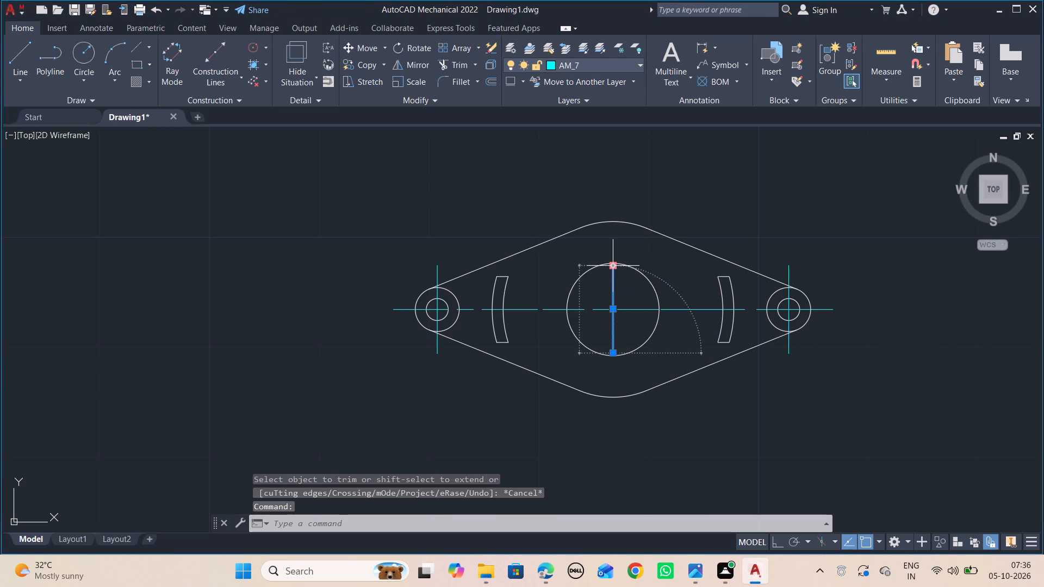
{"action": "left_click", "coordinate": [611, 291]}
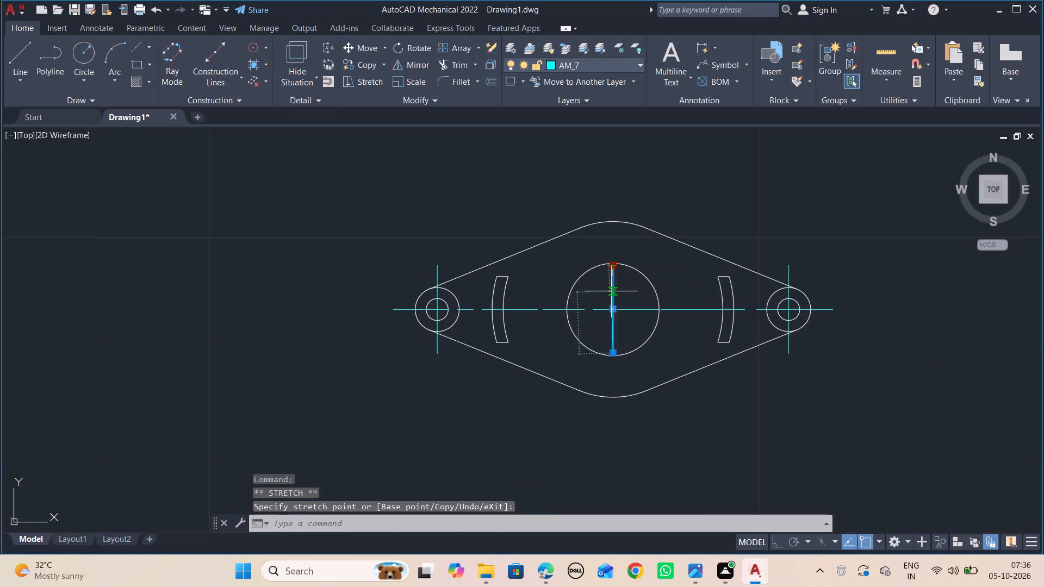
{"action": "key", "text": "Escape"}
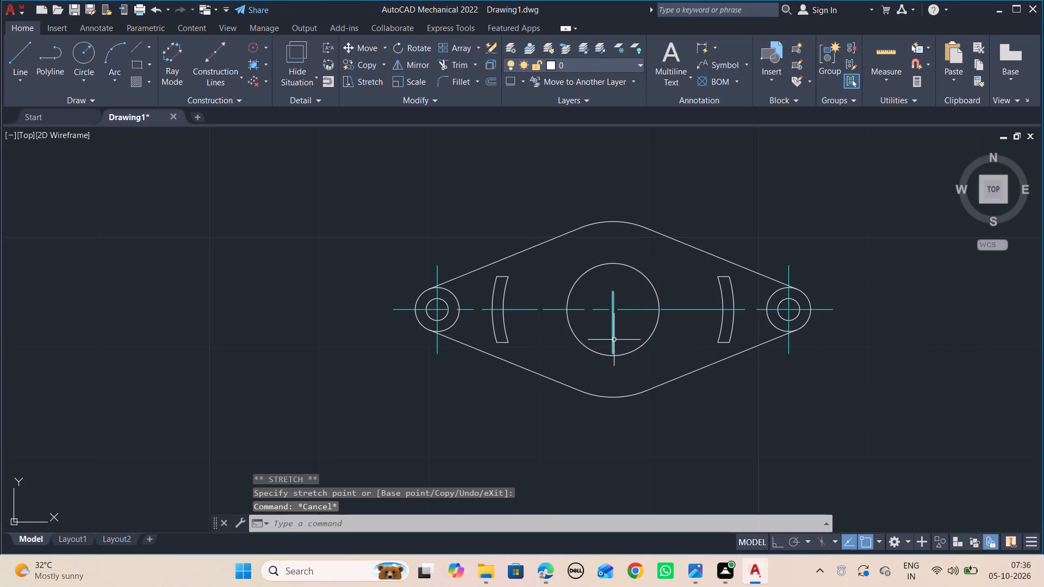
{"action": "left_click", "coordinate": [614, 340]}
{"action": "left_click", "coordinate": [615, 352]}
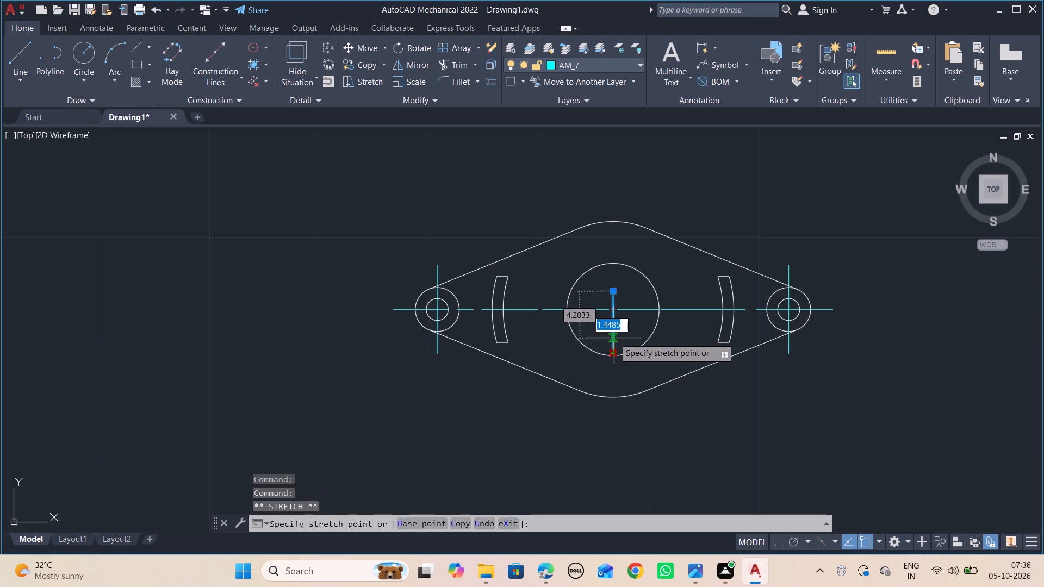
{"action": "left_click", "coordinate": [613, 337]}
{"action": "key", "text": "Escape"}
{"action": "key", "text": "Escape"}
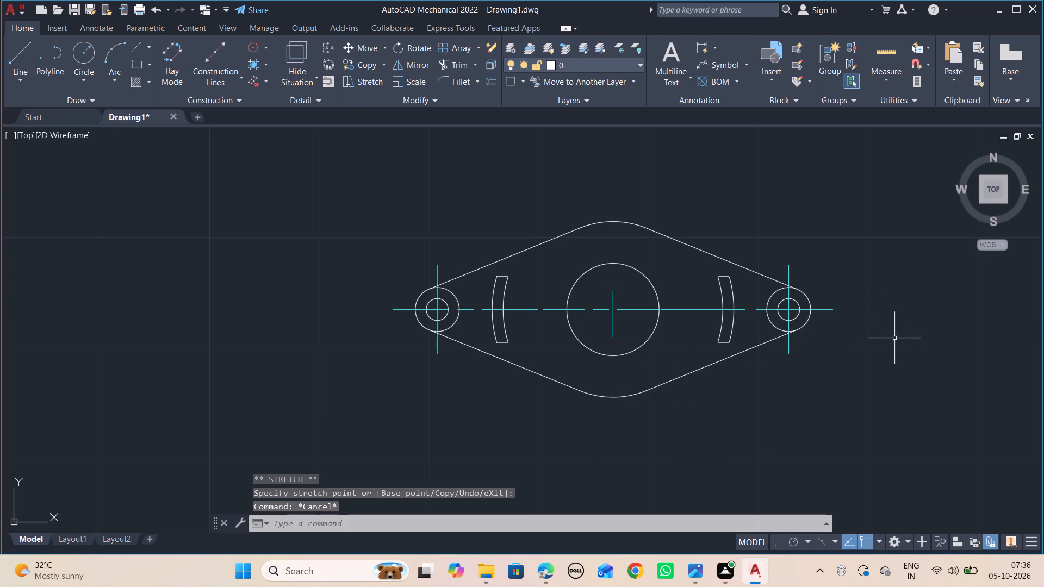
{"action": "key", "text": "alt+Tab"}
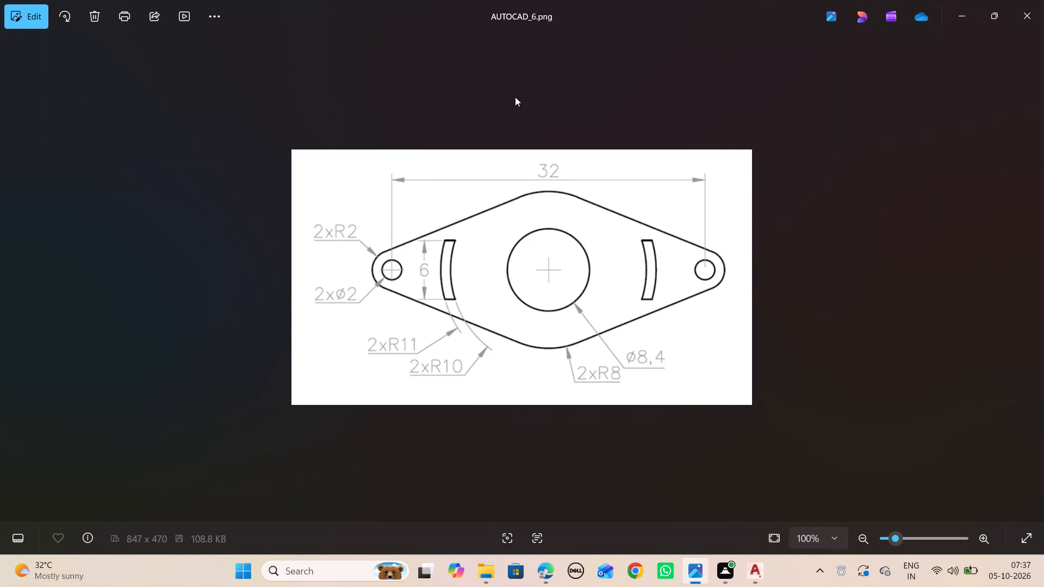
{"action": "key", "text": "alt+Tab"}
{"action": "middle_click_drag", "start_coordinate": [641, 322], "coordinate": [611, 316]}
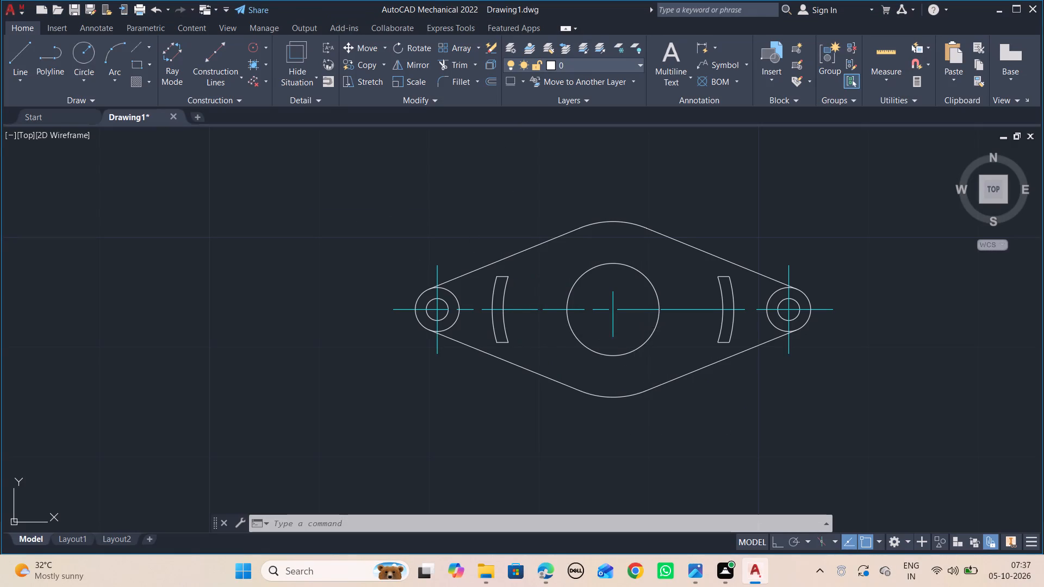
Add a horizontal dimension between the vertical centre lines of the two end holes, placing it above the plate outline.
{"action": "middle_click_drag", "start_coordinate": [611, 316], "coordinate": [473, 310]}
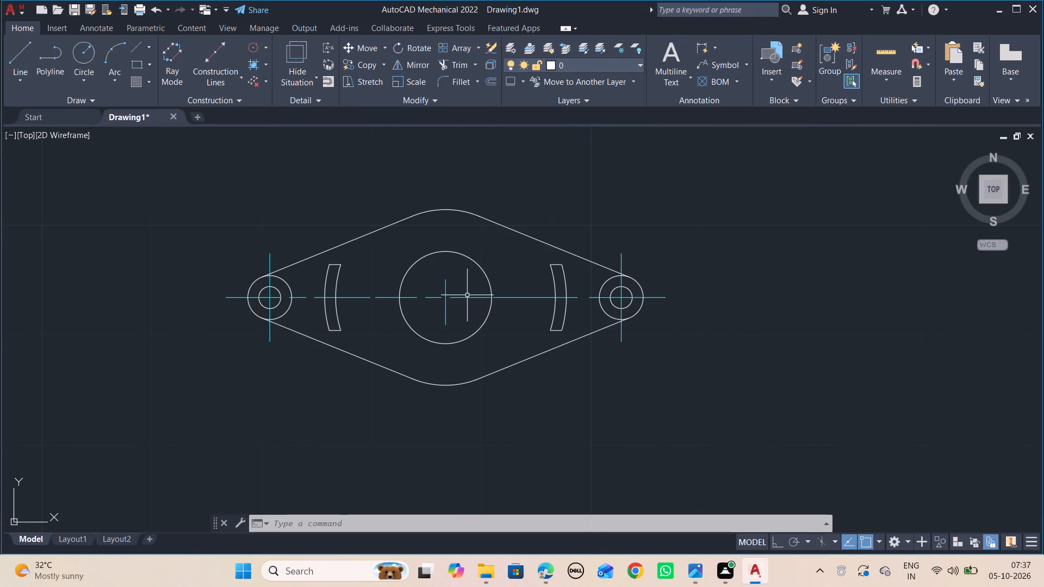
{"action": "left_click", "coordinate": [96, 23]}
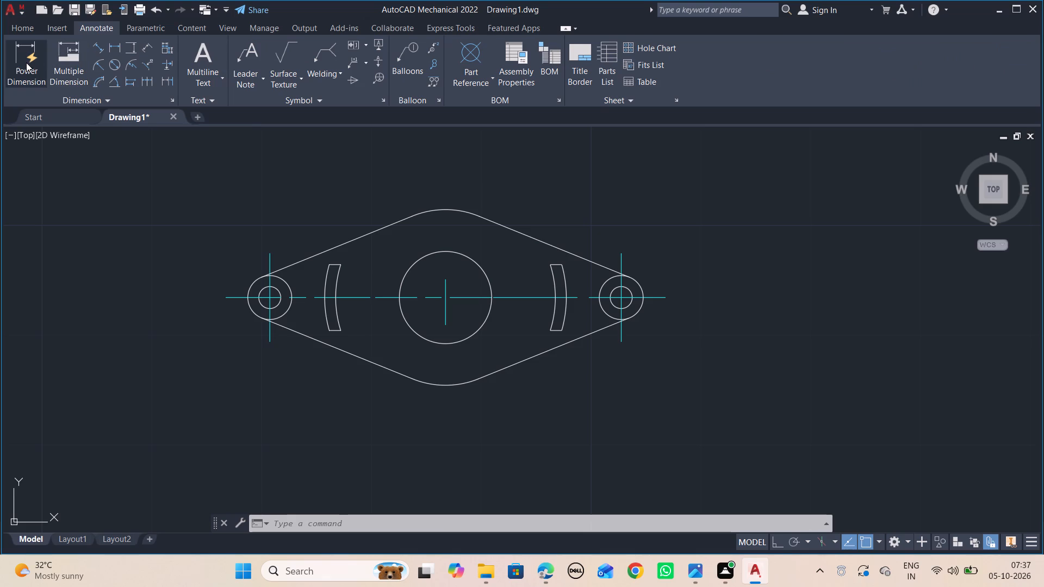
{"action": "left_click", "coordinate": [112, 51]}
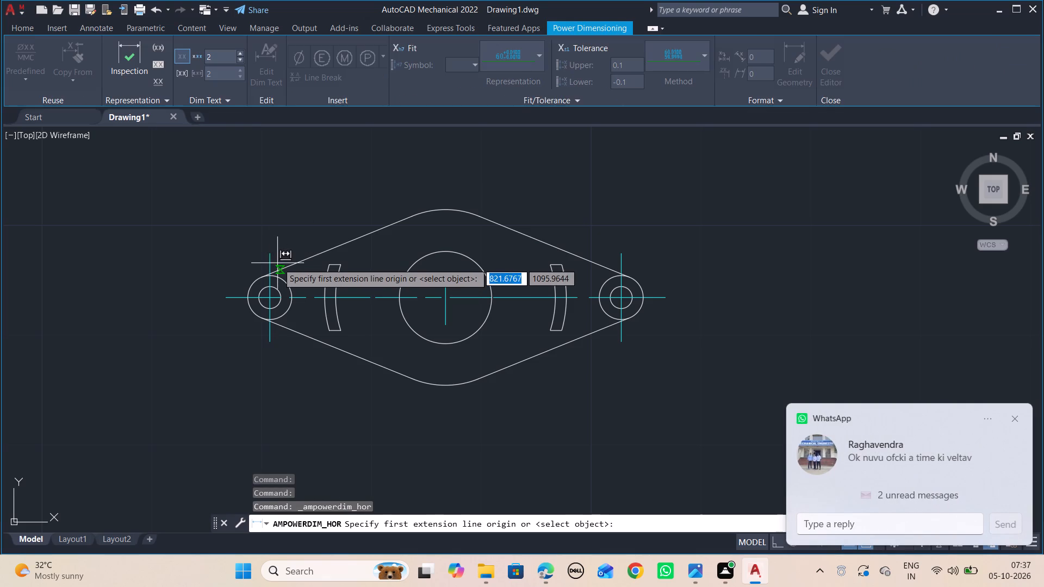
{"action": "left_click", "coordinate": [272, 254]}
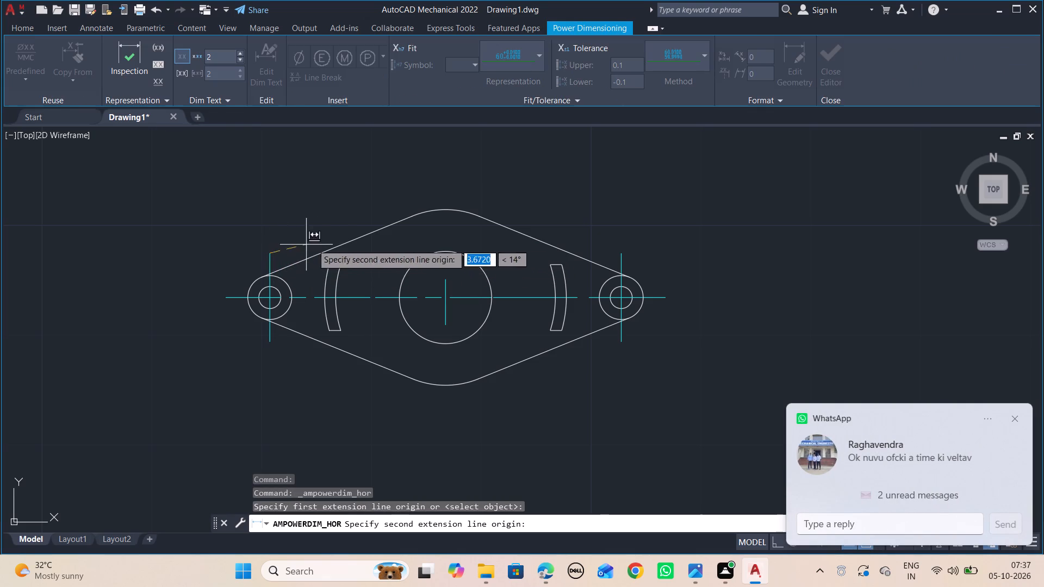
{"action": "left_click", "coordinate": [618, 256]}
{"action": "left_click", "coordinate": [445, 163]}
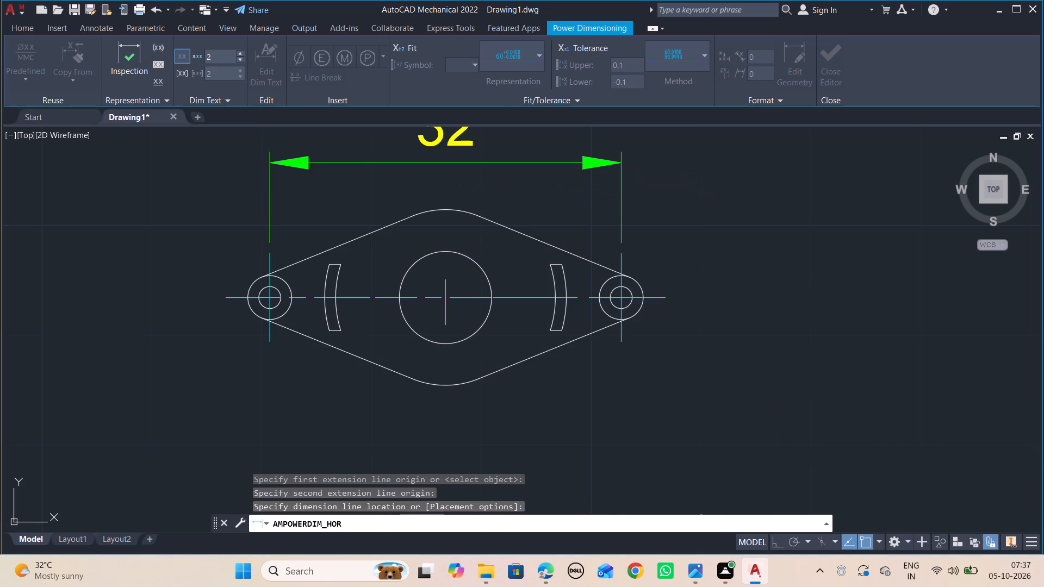
{"action": "left_click", "coordinate": [513, 185]}
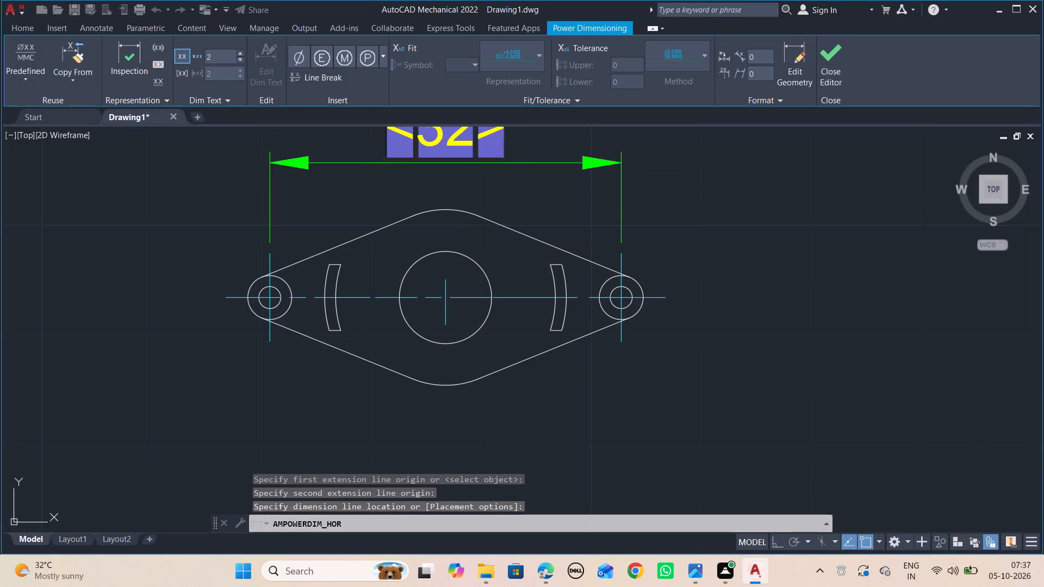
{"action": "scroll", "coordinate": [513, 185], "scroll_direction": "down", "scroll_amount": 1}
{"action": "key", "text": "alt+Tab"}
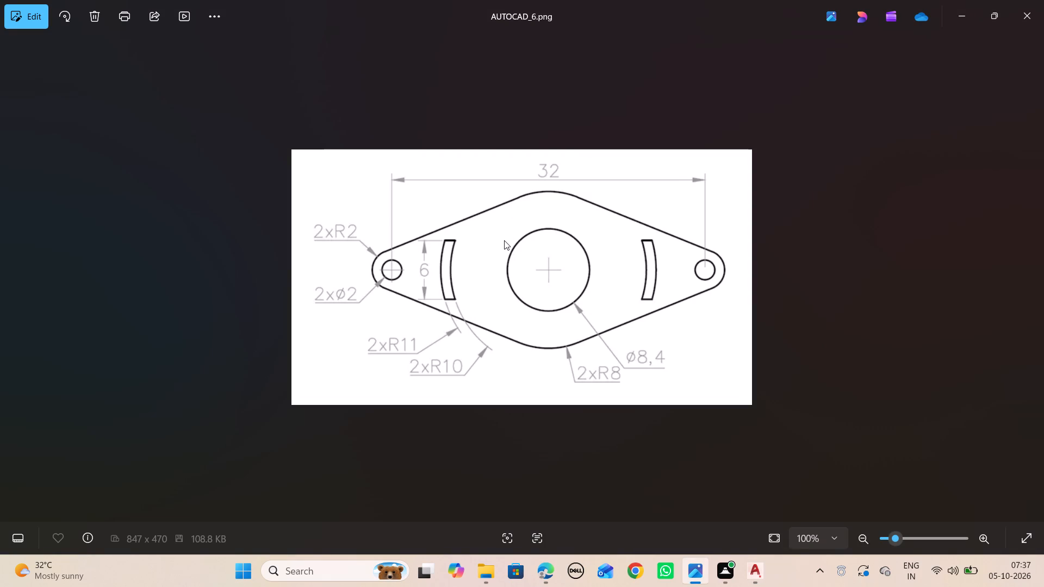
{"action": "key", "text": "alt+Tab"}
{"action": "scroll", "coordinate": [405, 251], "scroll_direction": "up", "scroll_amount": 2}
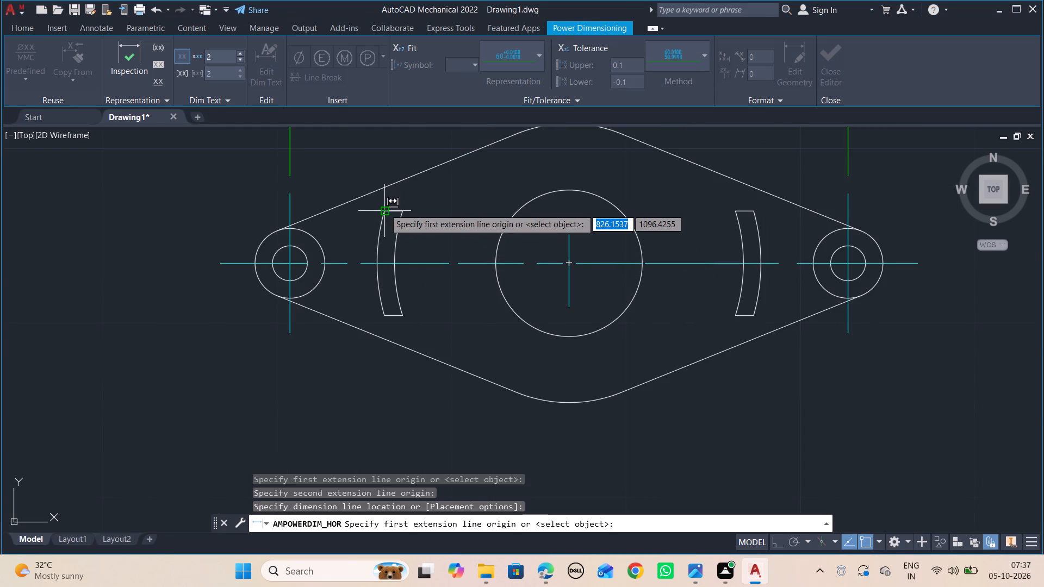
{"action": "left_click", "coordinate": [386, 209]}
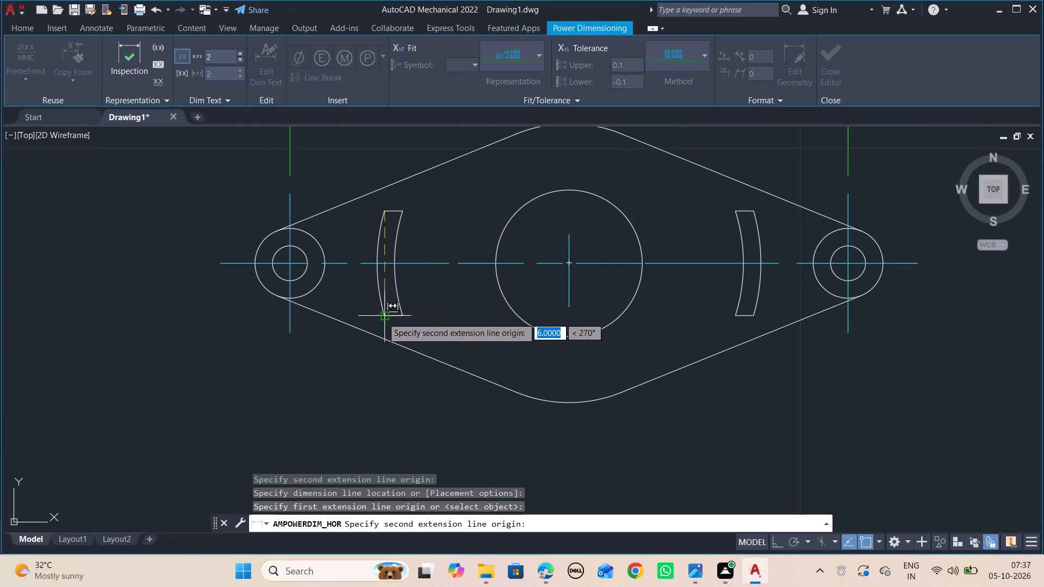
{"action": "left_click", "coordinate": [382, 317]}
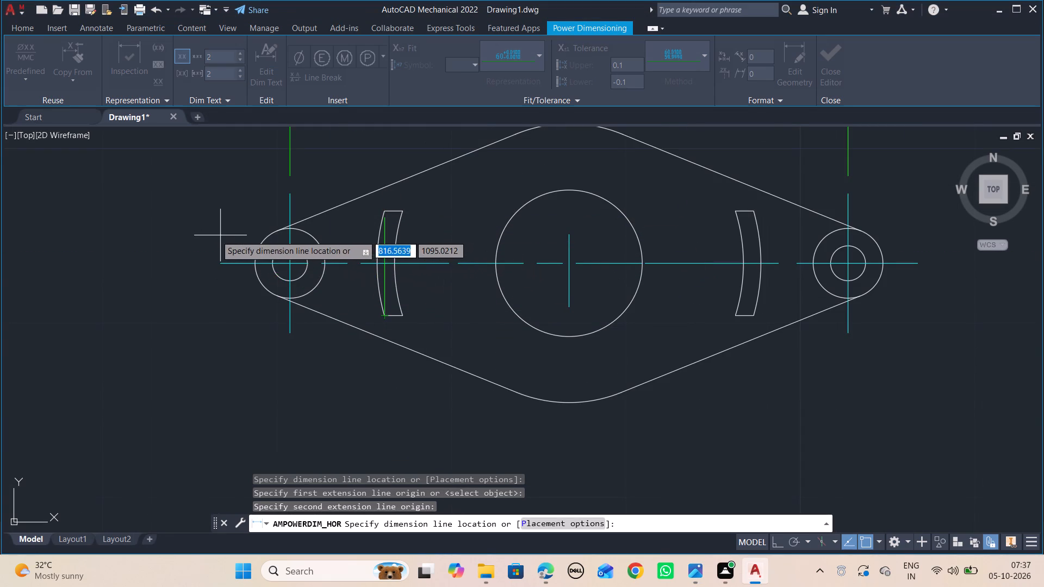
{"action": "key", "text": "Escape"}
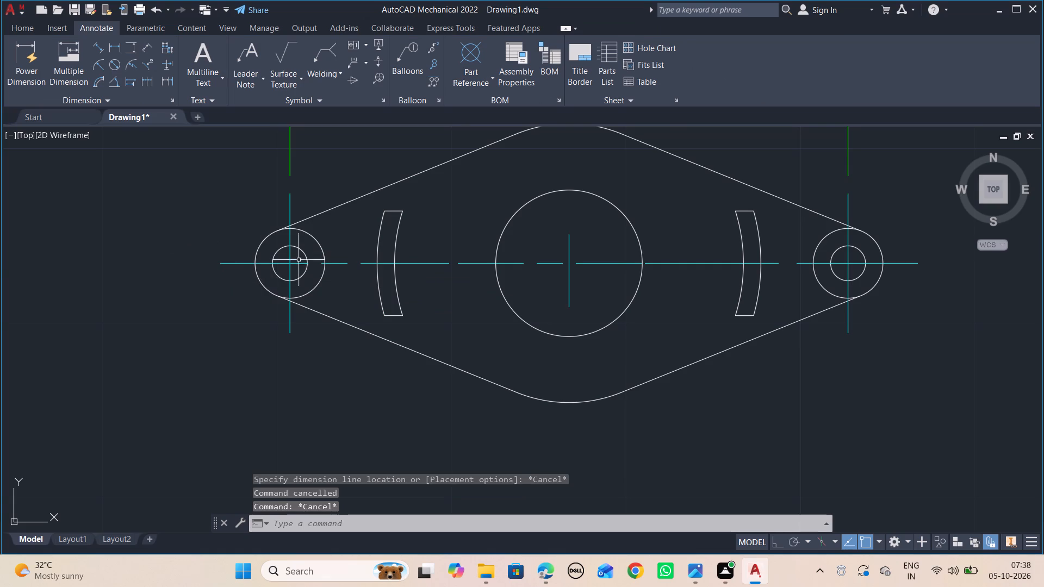
Move the horizontal hole-spacing dimension farther up from the plate's top arc.
{"action": "scroll", "coordinate": [473, 343], "scroll_direction": "down", "scroll_amount": 3}
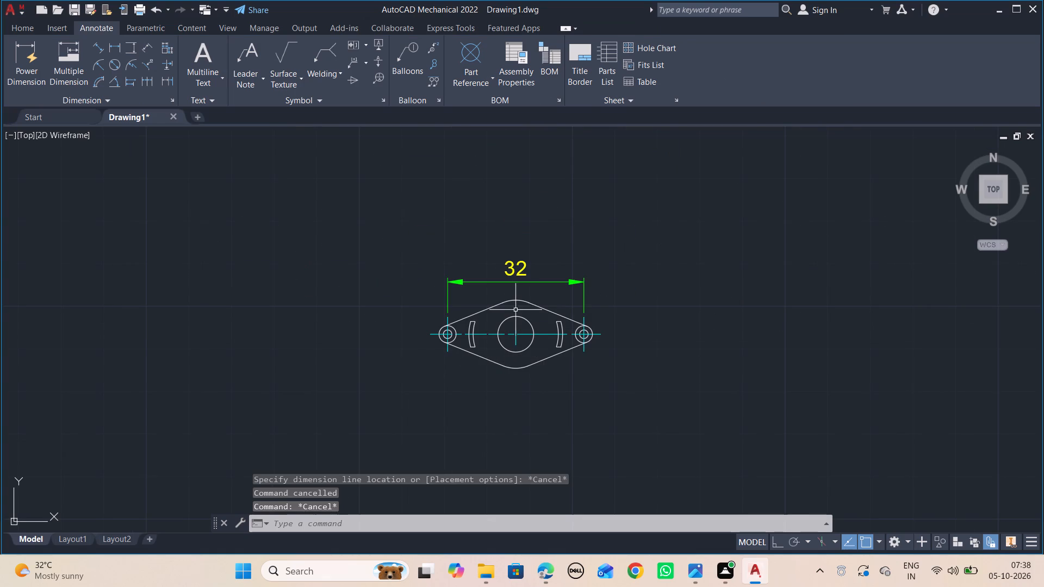
{"action": "left_click", "coordinate": [520, 261]}
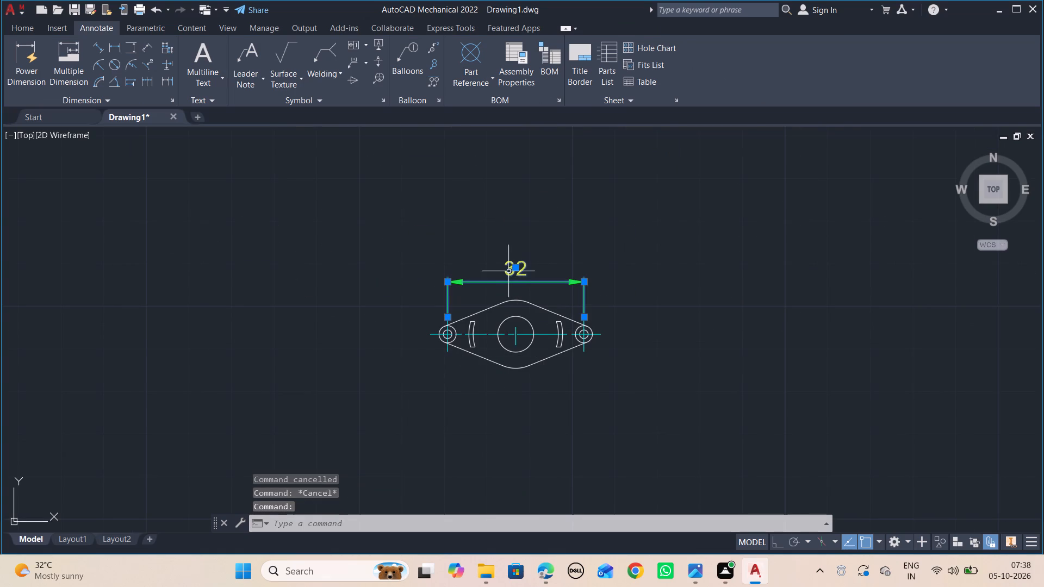
{"action": "left_click", "coordinate": [515, 267]}
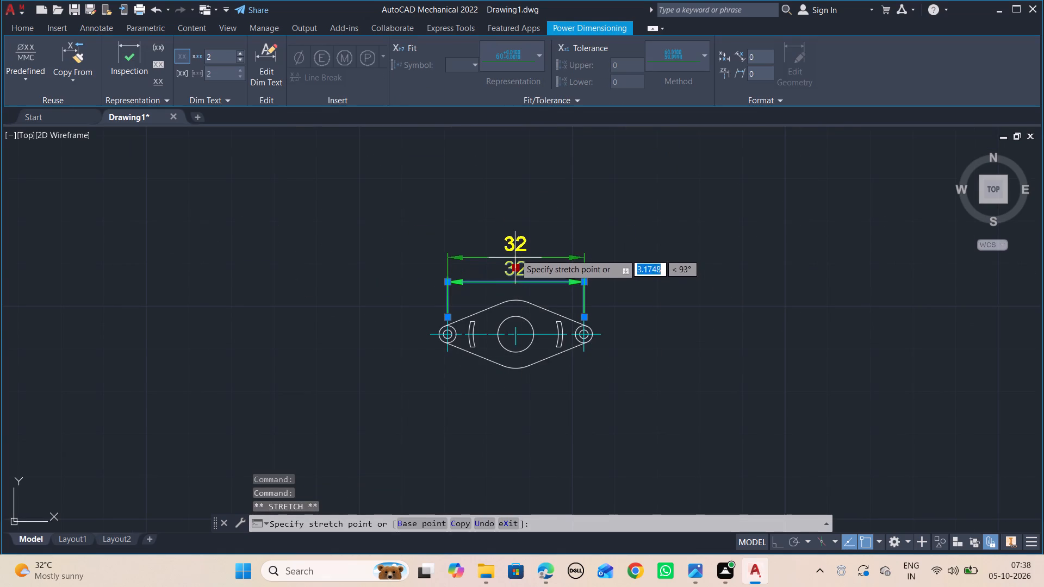
{"action": "left_click", "coordinate": [515, 253]}
{"action": "key", "text": "Escape"}
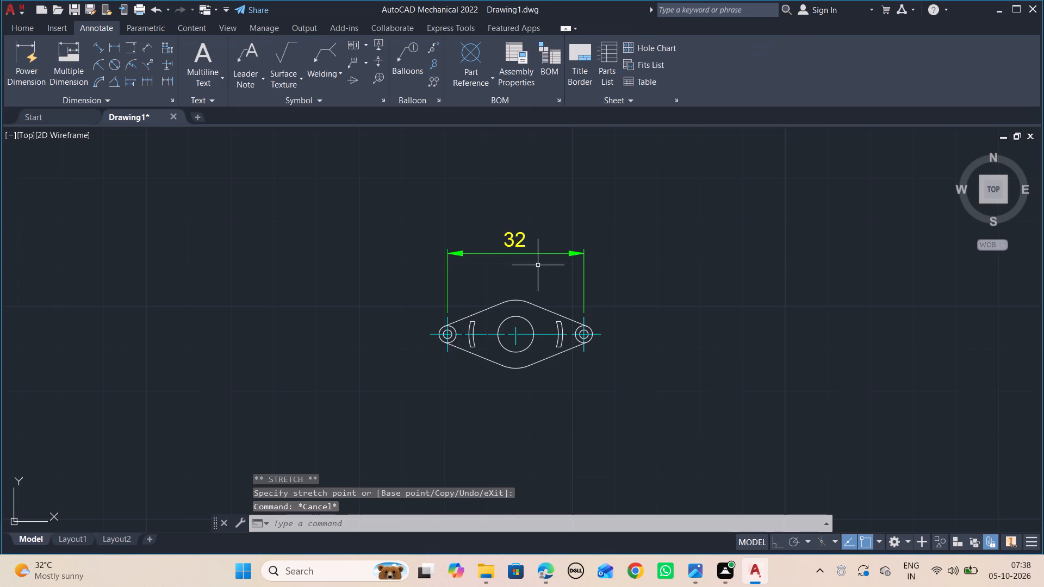
{"action": "scroll", "coordinate": [538, 265], "scroll_direction": "down", "scroll_amount": 1}
{"action": "scroll", "coordinate": [536, 265], "scroll_direction": "up", "scroll_amount": 1}
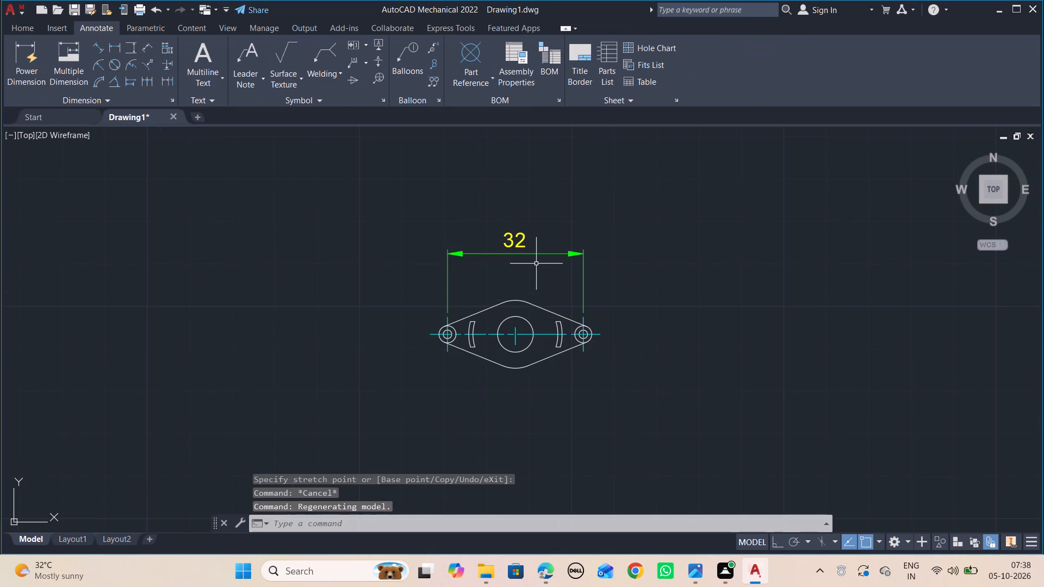
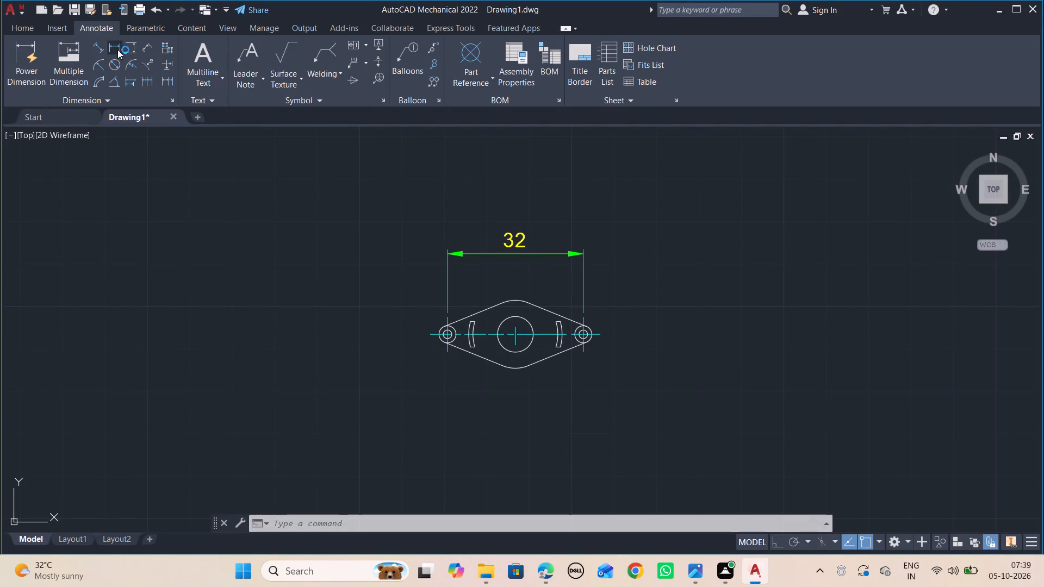
Add a vertical dimension for the height of the left curved slot, placing it to the left of the plate.
{"action": "left_click", "coordinate": [135, 49]}
{"action": "scroll", "coordinate": [461, 310], "scroll_direction": "up", "scroll_amount": 2}
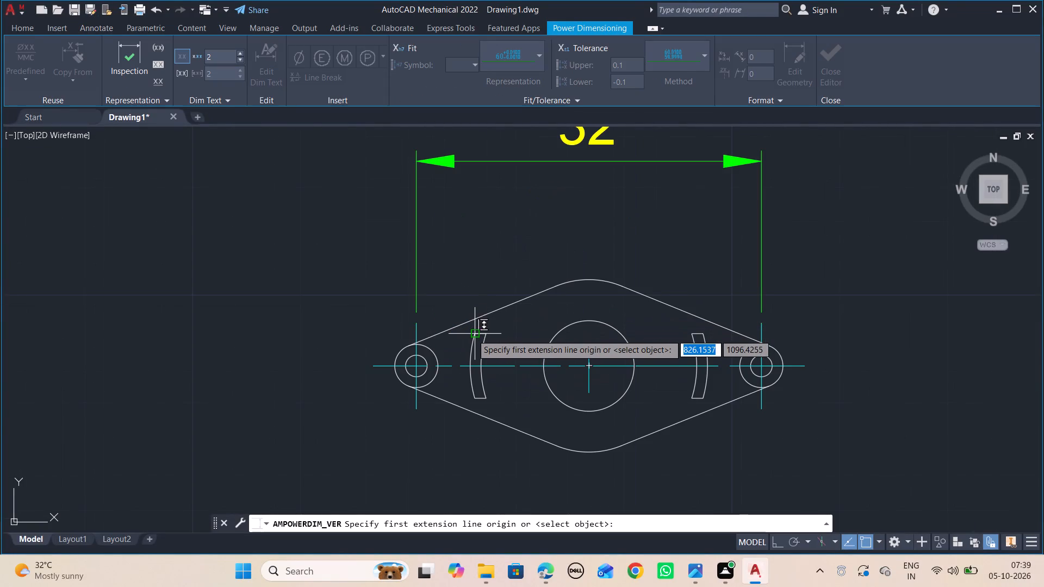
{"action": "left_click", "coordinate": [473, 334]}
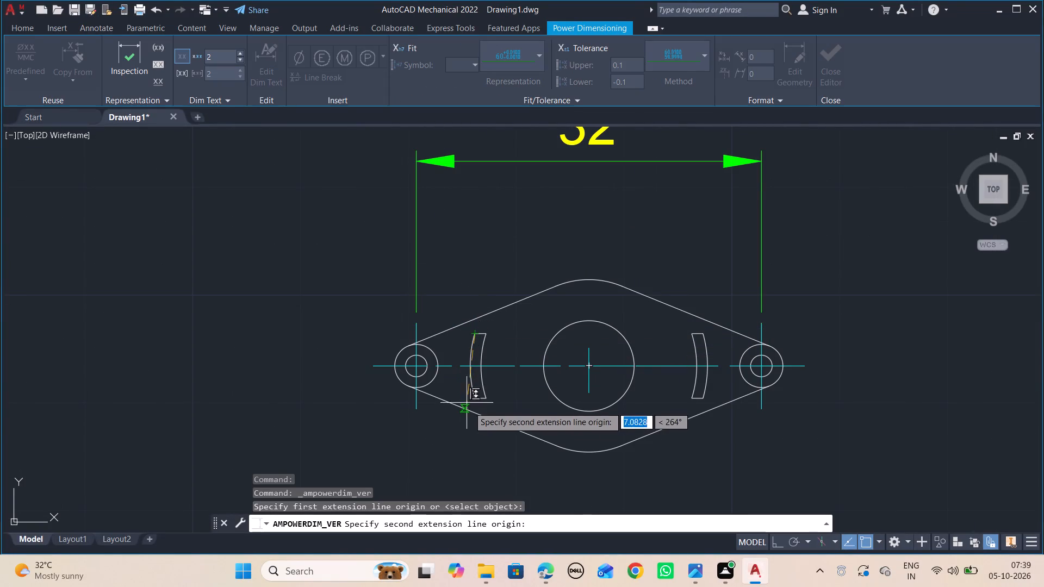
{"action": "left_click", "coordinate": [474, 402]}
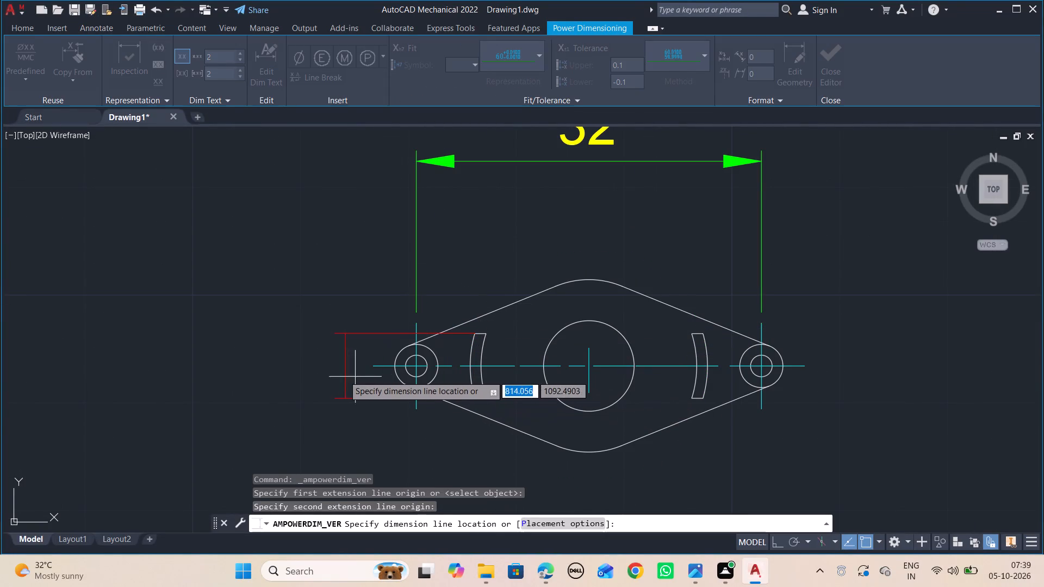
{"action": "left_click", "coordinate": [331, 373]}
{"action": "left_click", "coordinate": [297, 285]}
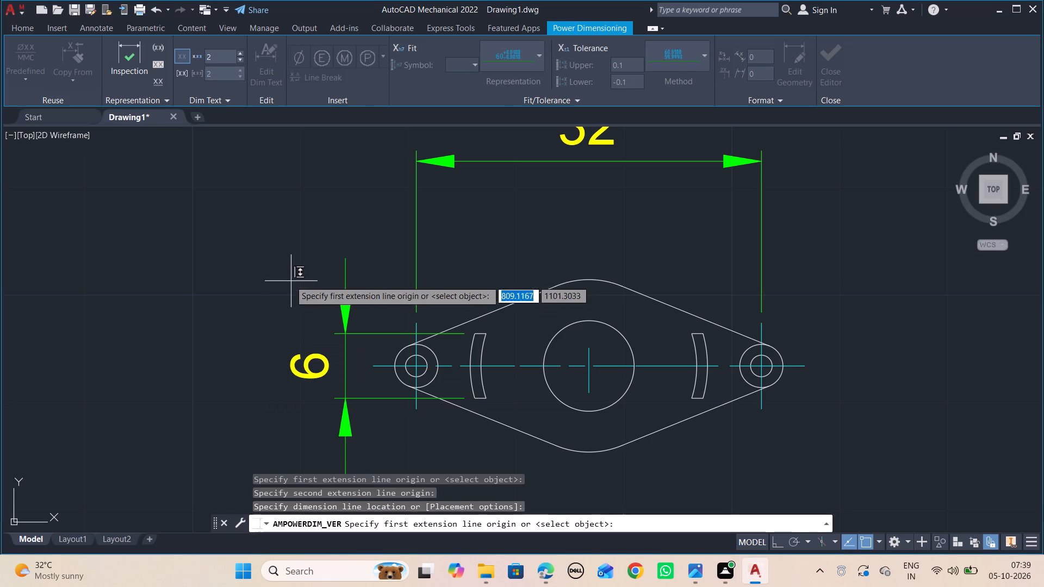
{"action": "left_click", "coordinate": [290, 280]}
{"action": "key", "text": "Escape"}
Add a radius dimension to the plate's left end arc, placed above and left of it, with the prefix 2X.
{"action": "key", "text": "alt+Tab"}
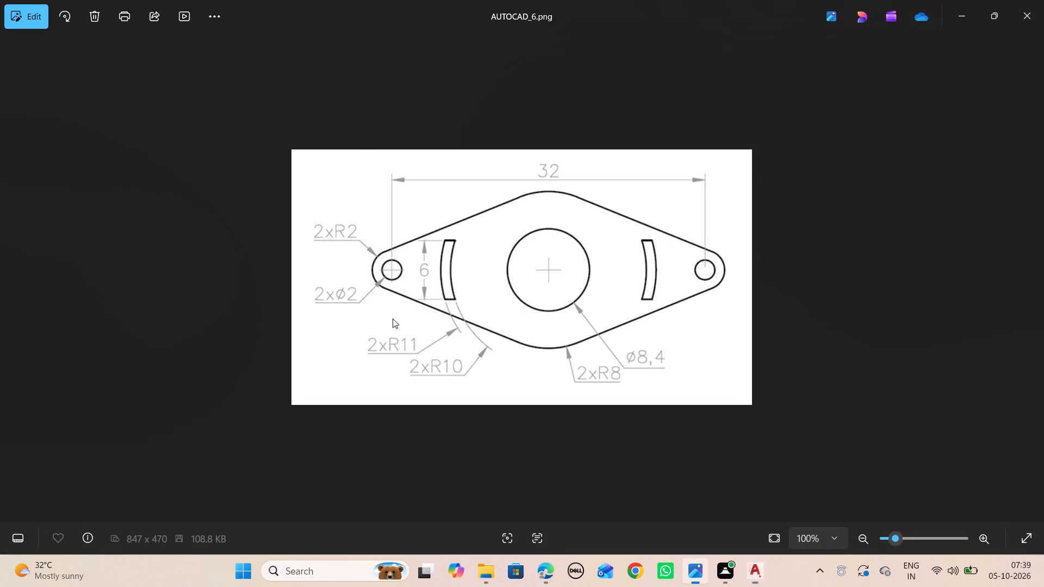
{"action": "key", "text": "alt+Tab"}
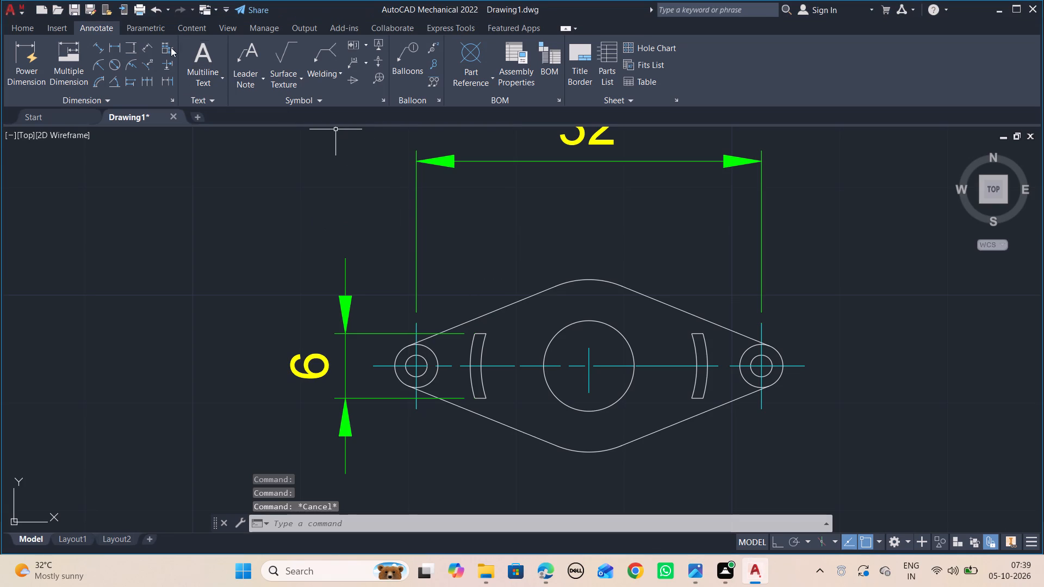
{"action": "left_click", "coordinate": [103, 70]}
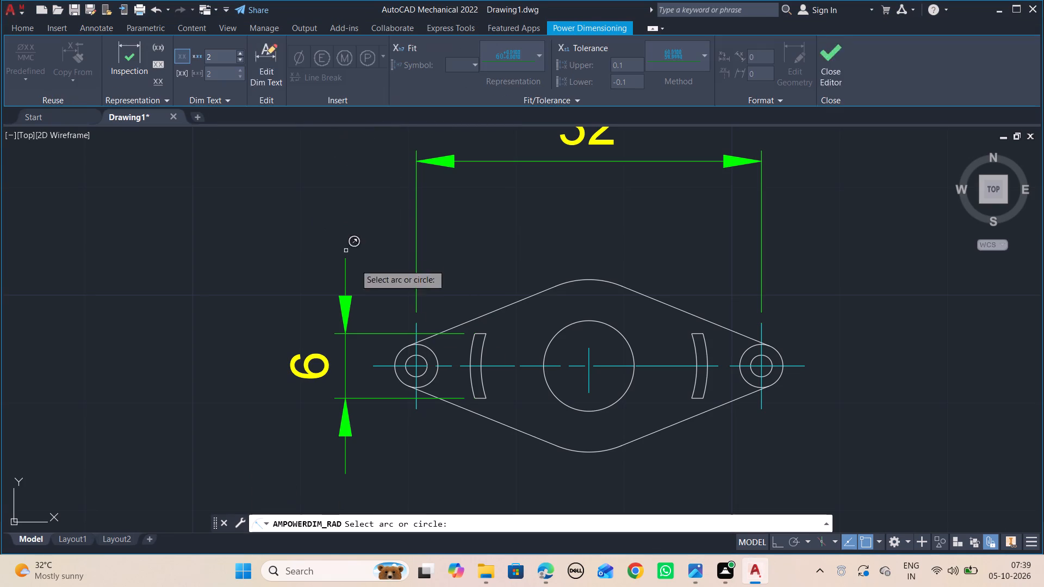
{"action": "left_click", "coordinate": [399, 349]}
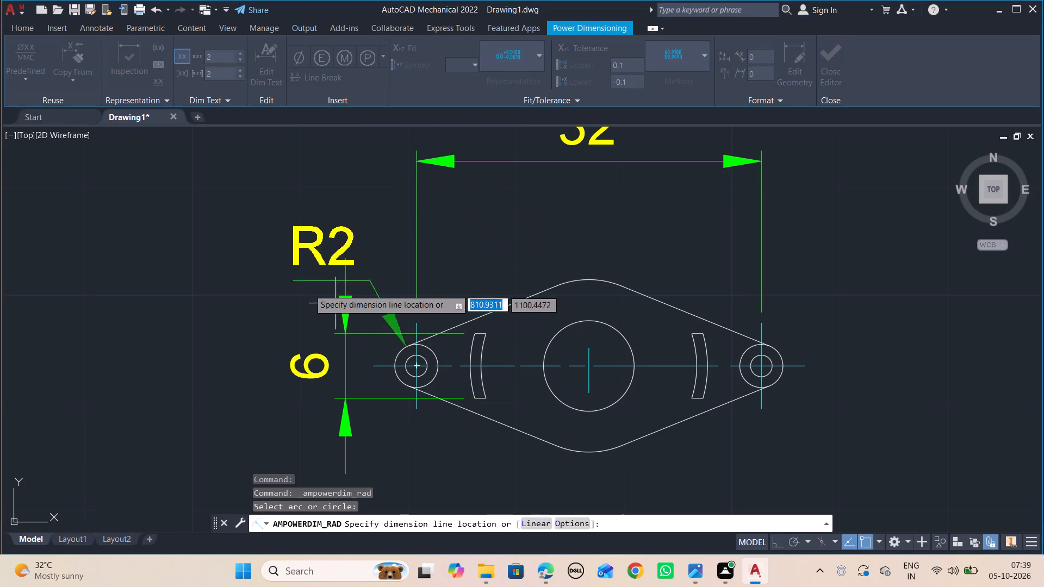
{"action": "left_click", "coordinate": [266, 279]}
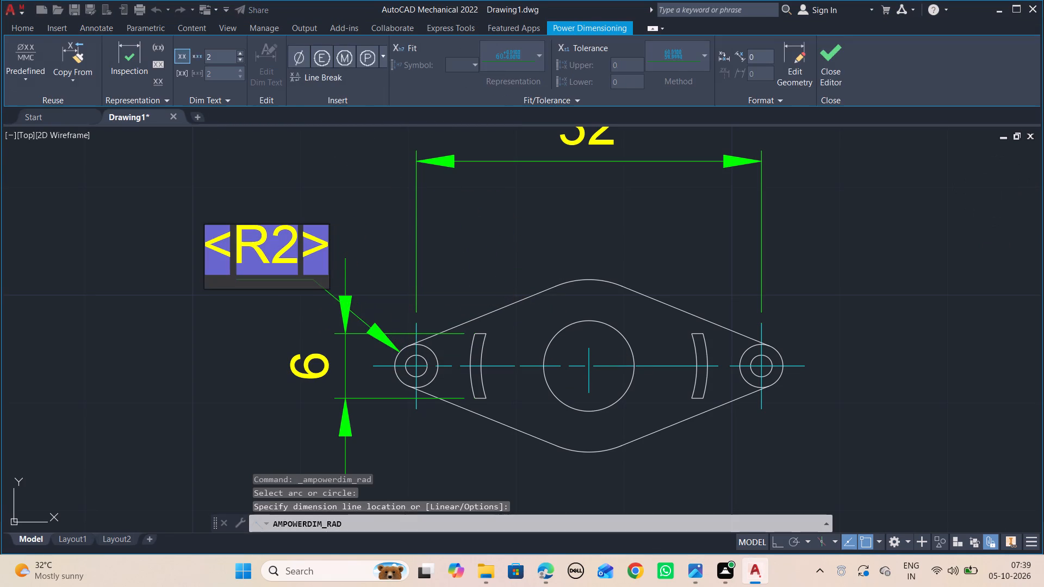
{"action": "key", "text": "Left"}
{"action": "key", "text": "Left"}
{"action": "key", "text": "Left"}
{"action": "key", "text": "Left"}
{"action": "key", "text": "Left"}
{"action": "type", "text": "2X"}
{"action": "key", "text": "Return"}
Add a radius dimension to the left slot's outer arc, placing its text below the plate's lower left edge.
{"action": "key", "text": "alt+Tab"}
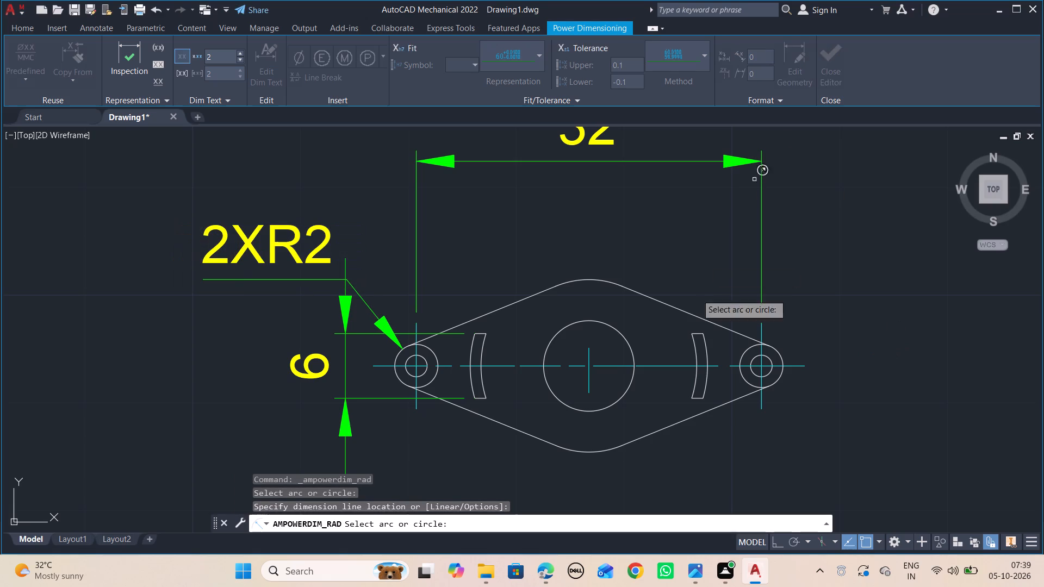
{"action": "key", "text": "alt+Tab"}
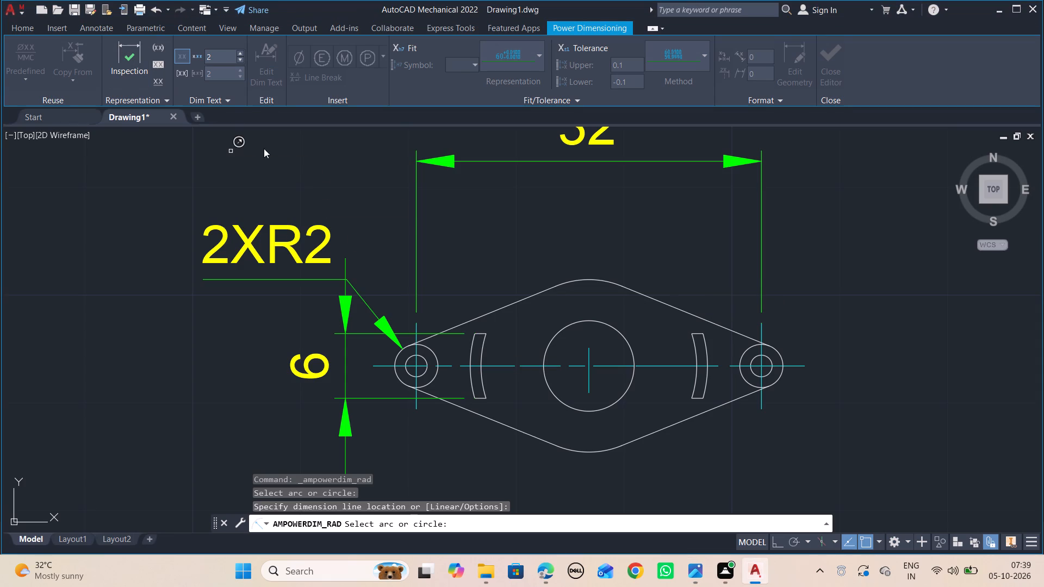
{"action": "key", "text": "alt+Tab"}
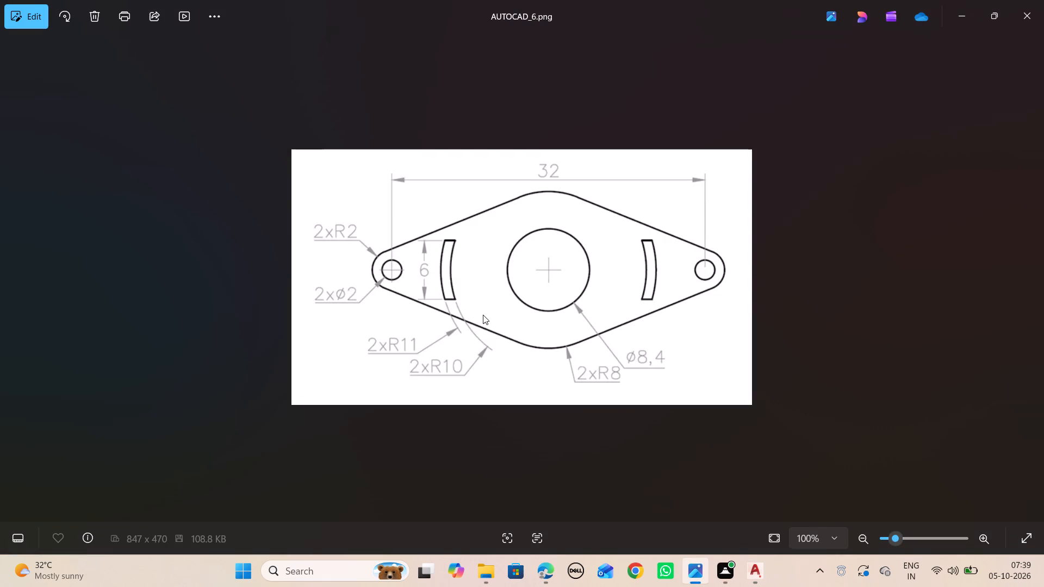
{"action": "key", "text": "alt+Tab"}
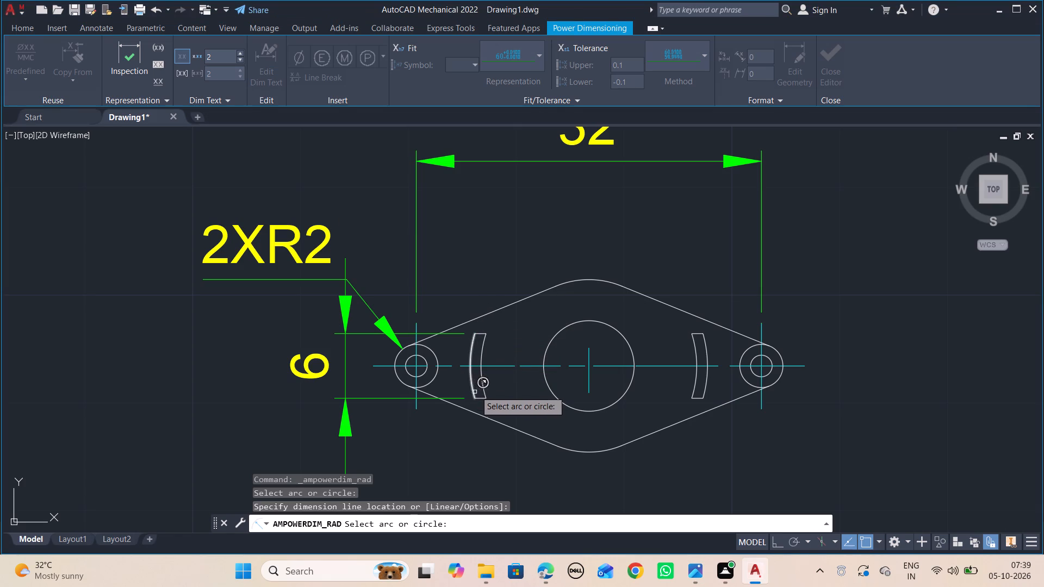
{"action": "left_click", "coordinate": [471, 389]}
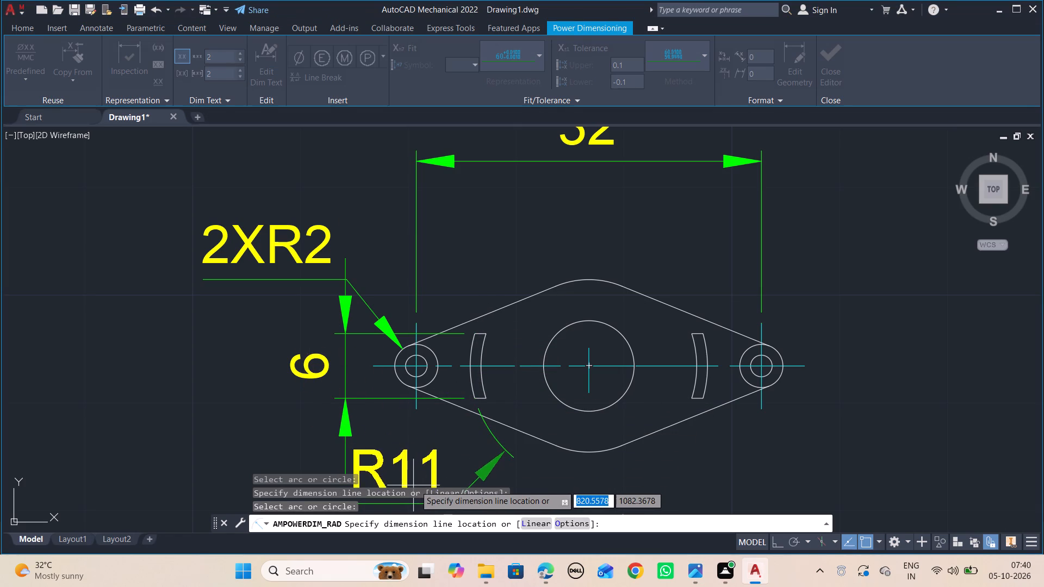
{"action": "left_click", "coordinate": [421, 489]}
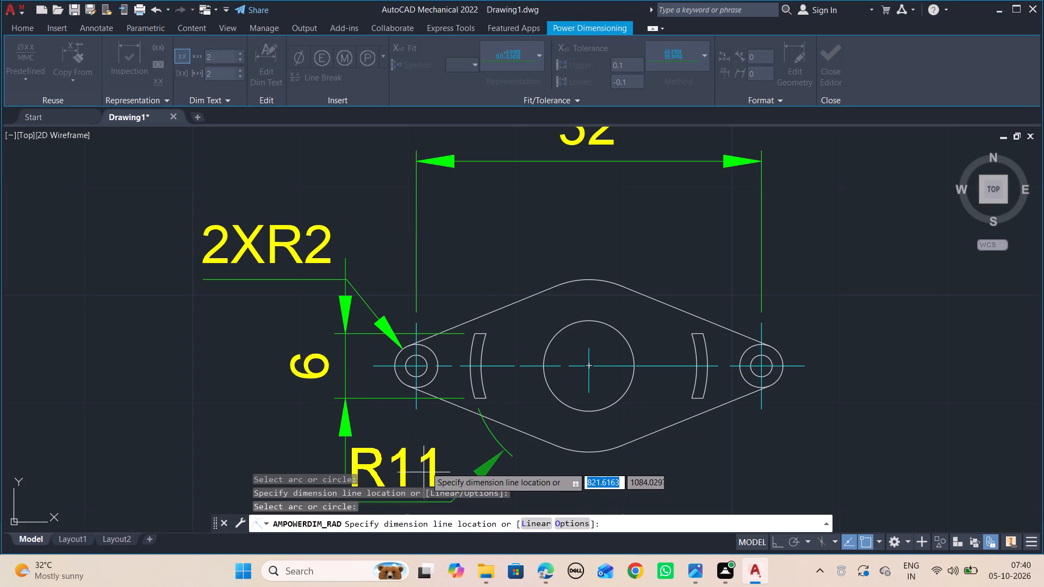
{"action": "left_click", "coordinate": [438, 481]}
{"action": "scroll", "coordinate": [467, 438], "scroll_direction": "down", "scroll_amount": 2}
{"action": "middle_click", "coordinate": [470, 419]}
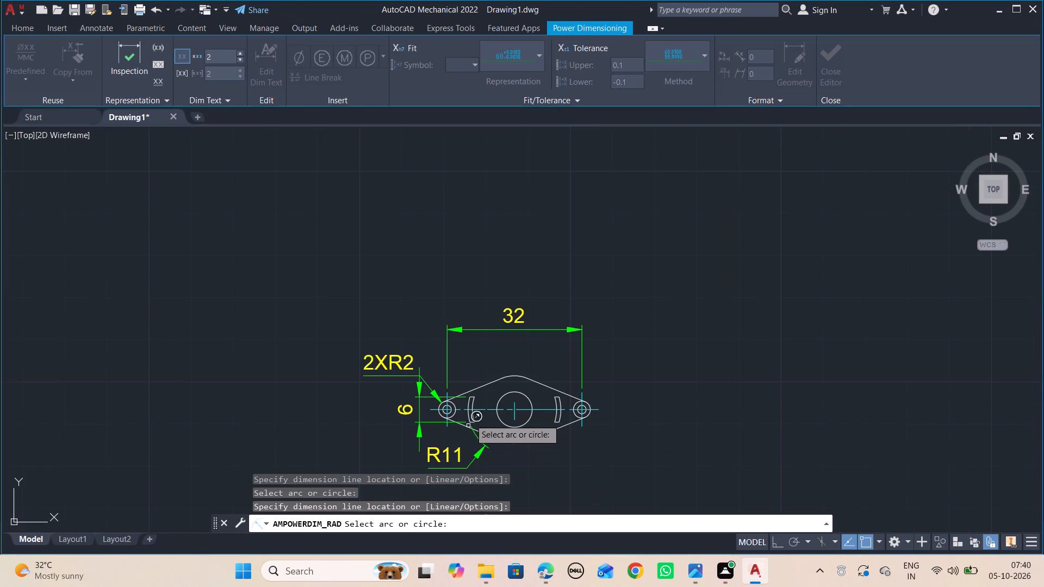
{"action": "middle_click_drag", "start_coordinate": [482, 390], "coordinate": [531, 326]}
{"action": "scroll", "coordinate": [483, 389], "scroll_direction": "up", "scroll_amount": 1}
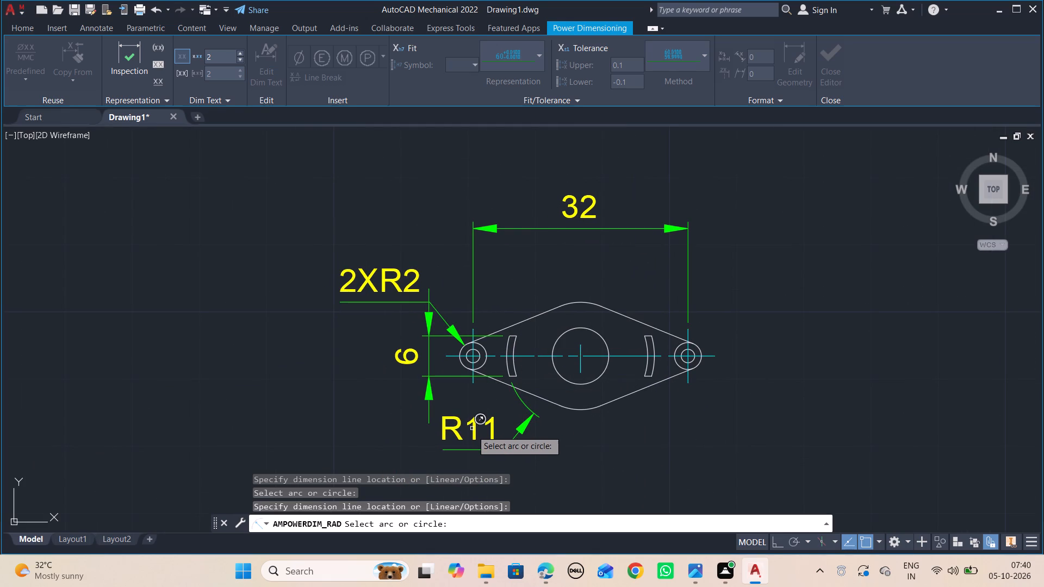
{"action": "double_click", "coordinate": [473, 431]}
Add a radius dimension to the left slot's inner arc, placing its text below the outer arc's radius dimension.
{"action": "left_click", "coordinate": [513, 366]}
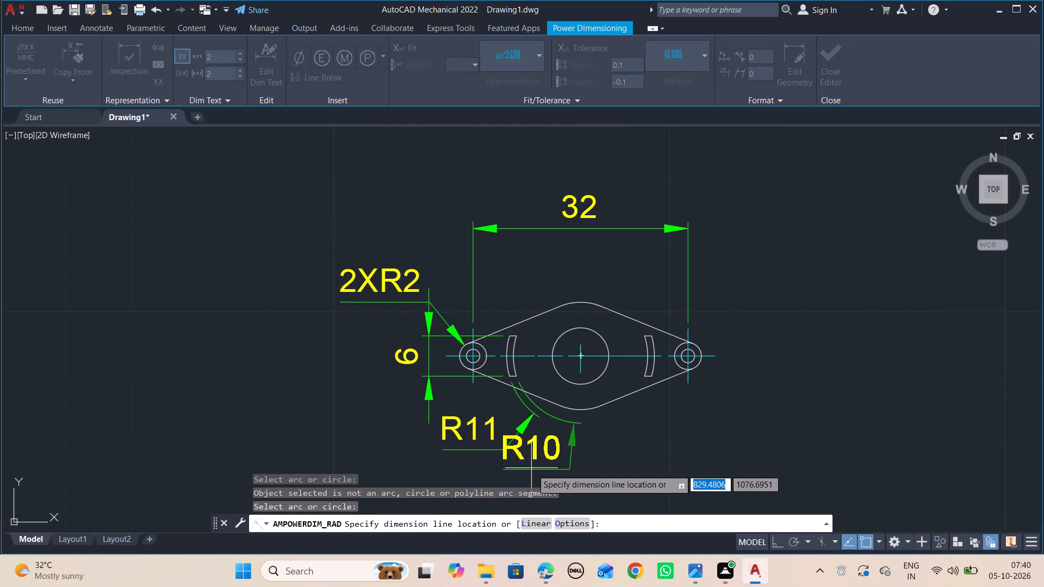
{"action": "scroll", "coordinate": [563, 326], "scroll_direction": "up", "scroll_amount": 5}
{"action": "scroll", "coordinate": [546, 396], "scroll_direction": "up", "scroll_amount": 3}
{"action": "scroll", "coordinate": [545, 376], "scroll_direction": "down", "scroll_amount": 11}
{"action": "scroll", "coordinate": [527, 423], "scroll_direction": "up", "scroll_amount": 4}
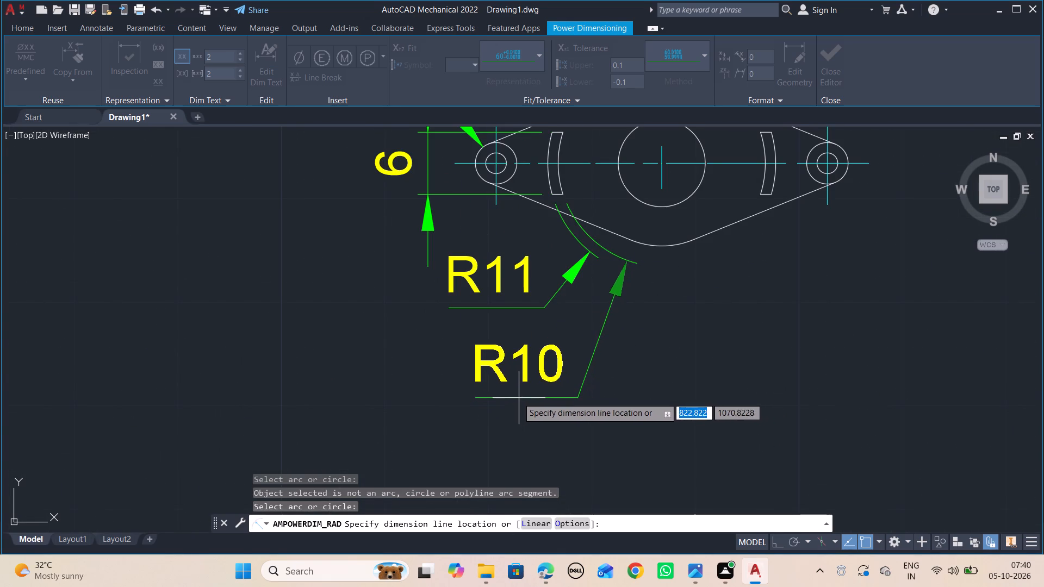
{"action": "left_click", "coordinate": [518, 397]}
Add a radius dimension to the plate's bottom arc, placing its text below and to the right of the arc.
{"action": "middle_click_drag", "start_coordinate": [704, 335], "coordinate": [667, 391]}
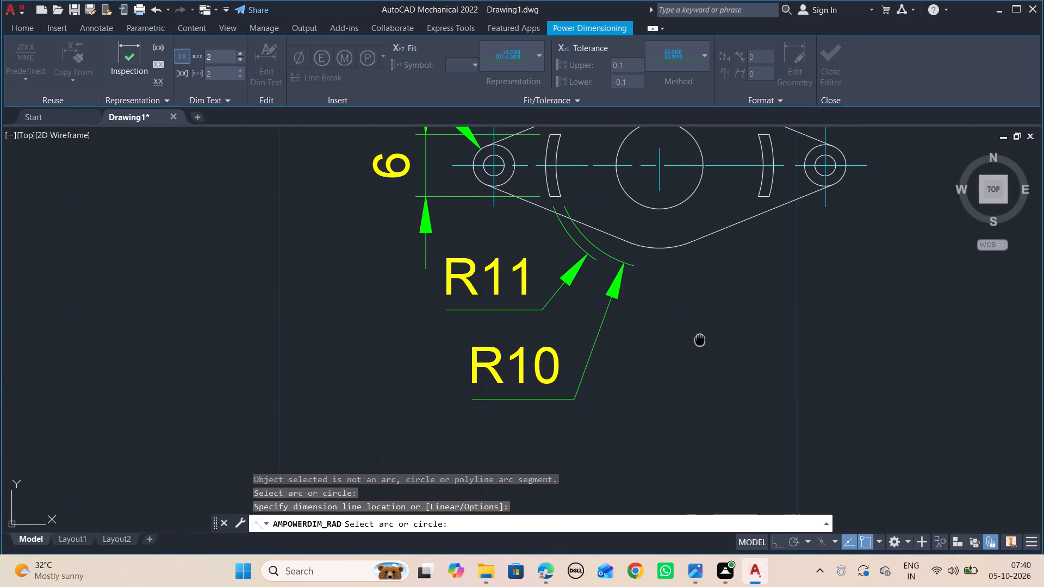
{"action": "middle_click_drag", "start_coordinate": [667, 391], "coordinate": [646, 408]}
{"action": "key", "text": "alt+grave"}
{"action": "key", "text": "alt+Tab"}
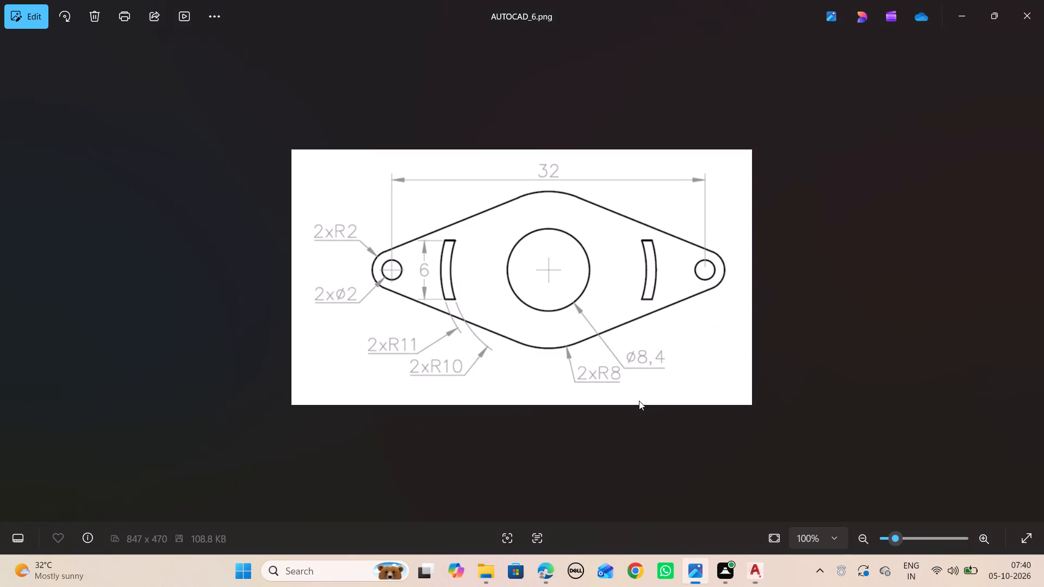
{"action": "key", "text": "alt+Tab"}
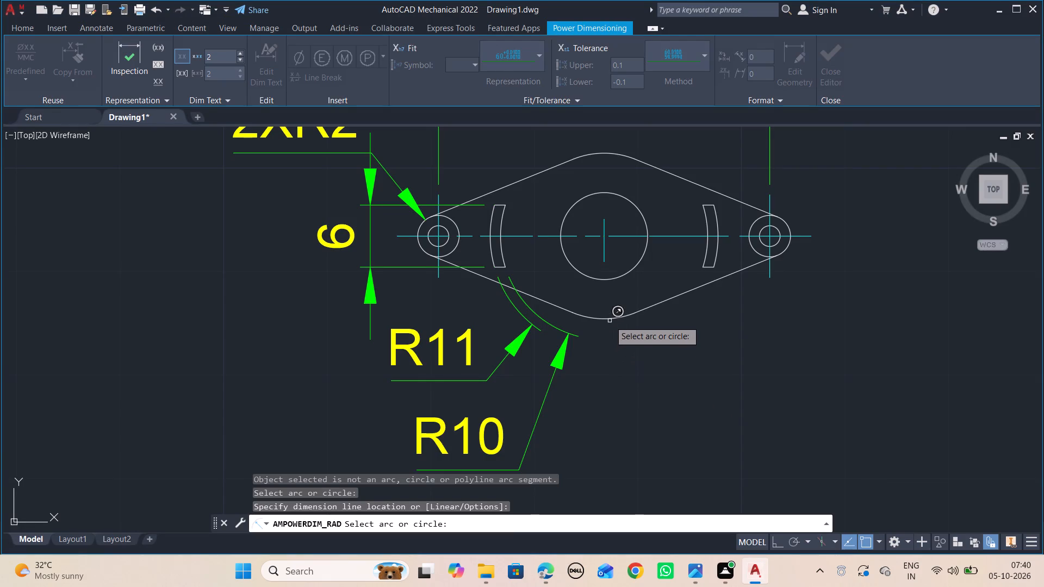
{"action": "left_click", "coordinate": [610, 319]}
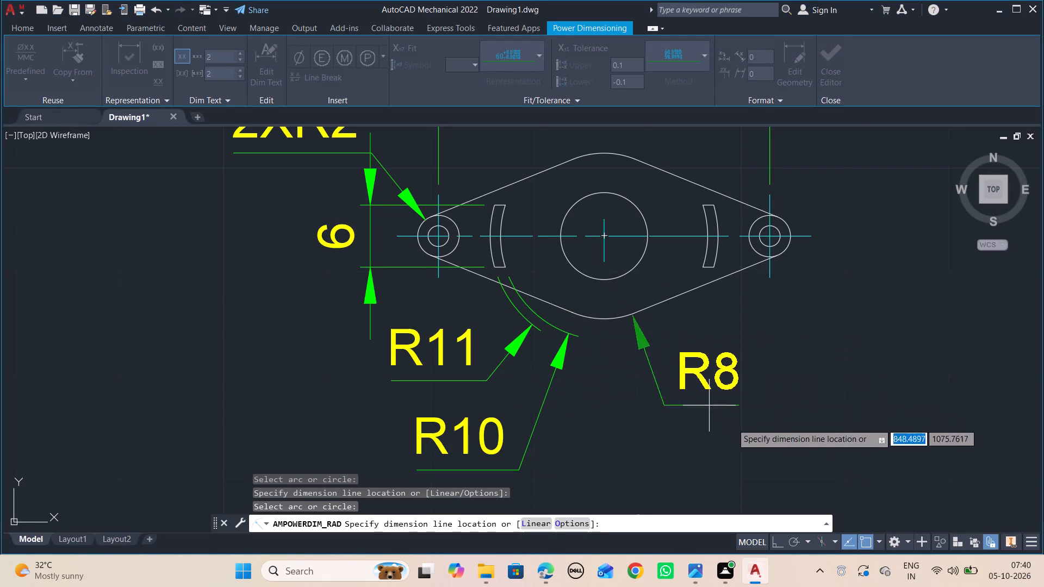
{"action": "left_click", "coordinate": [688, 458]}
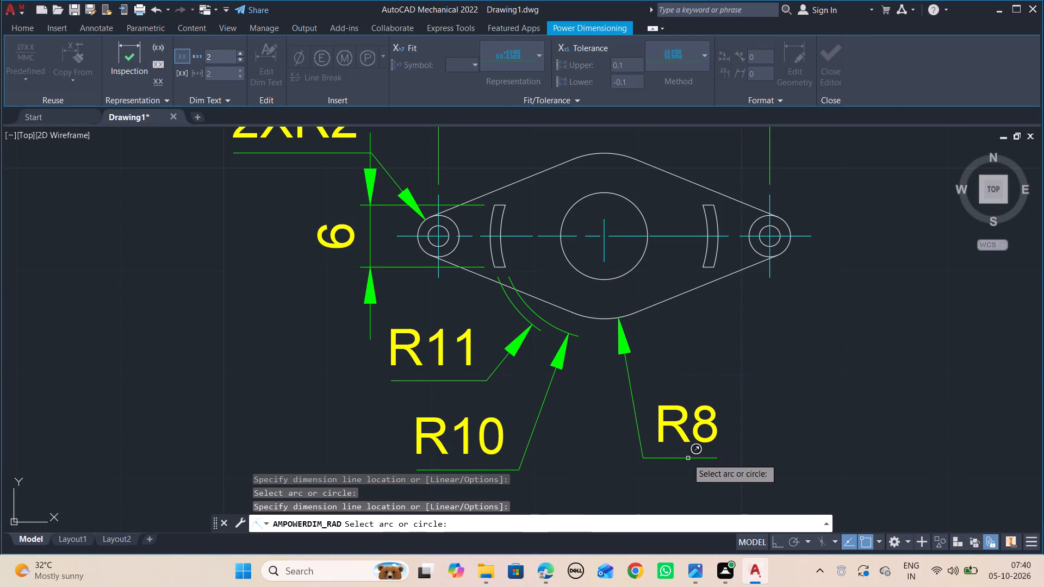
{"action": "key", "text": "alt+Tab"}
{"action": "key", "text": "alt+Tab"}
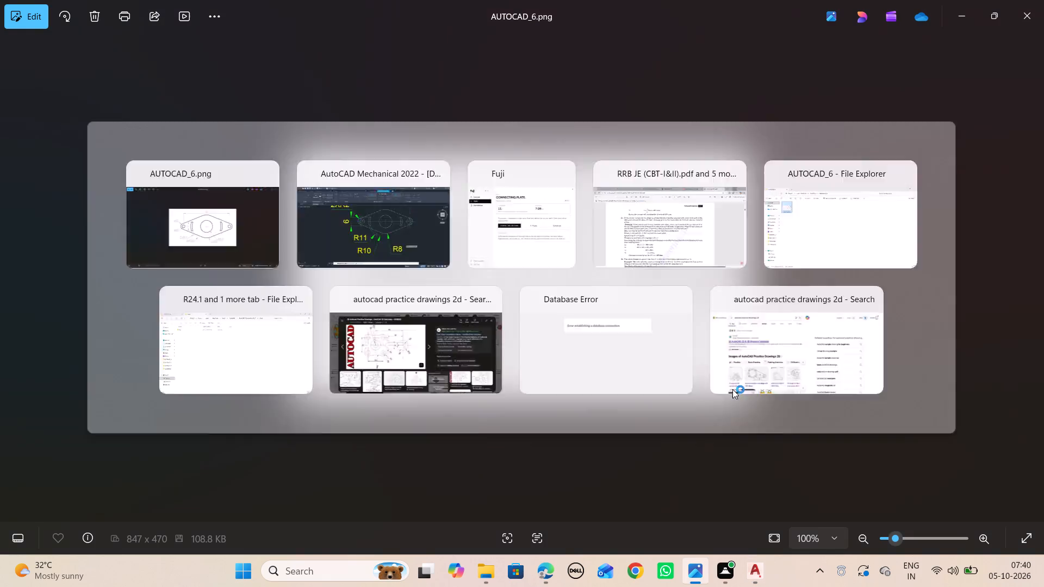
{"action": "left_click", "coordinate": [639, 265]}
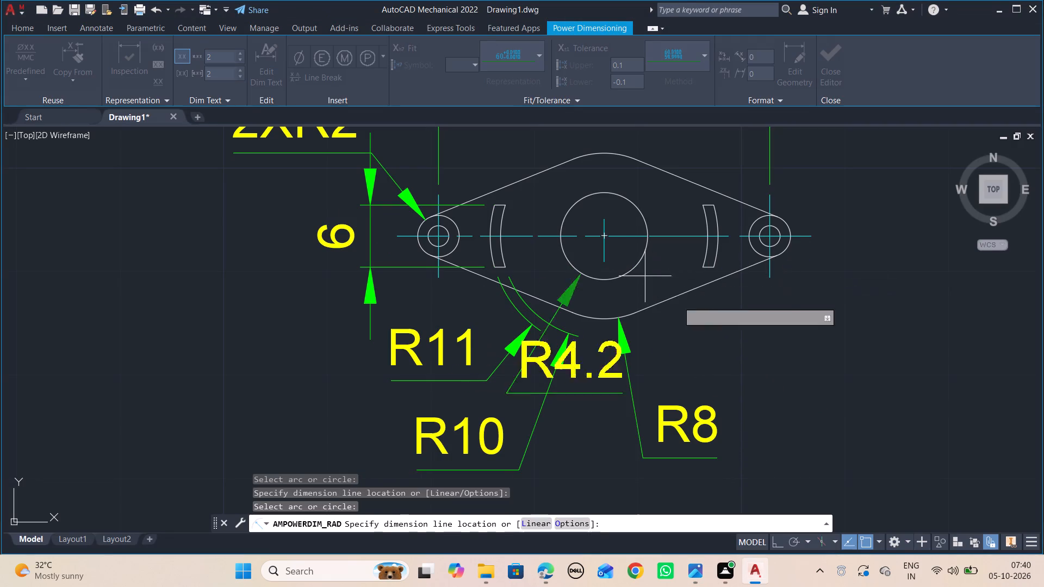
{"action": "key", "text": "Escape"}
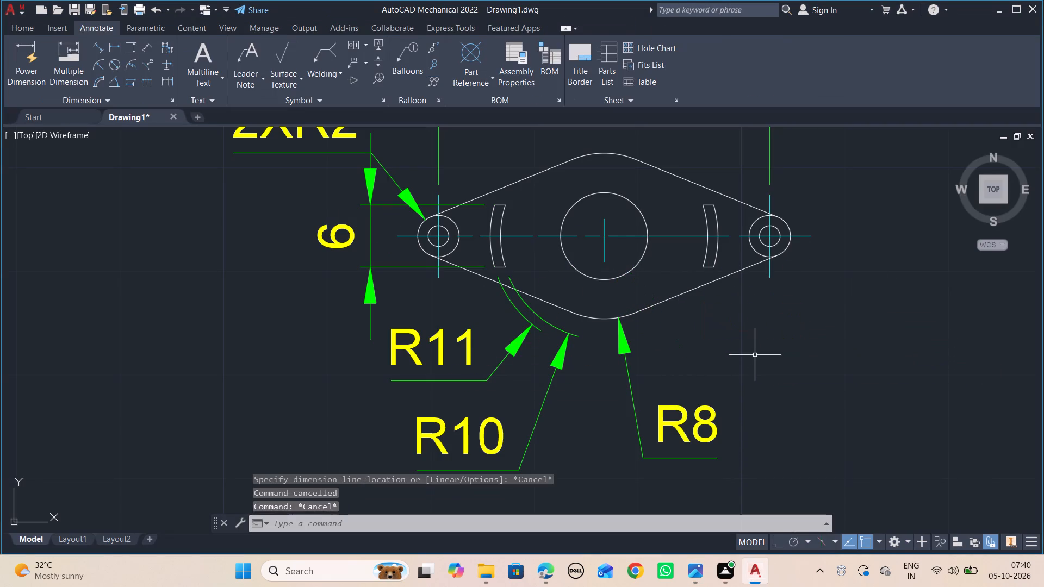
Add a diameter dimension to the left end hole, placed below and left of the plate, with the prefix 2X.
{"action": "key", "text": "alt+Tab"}
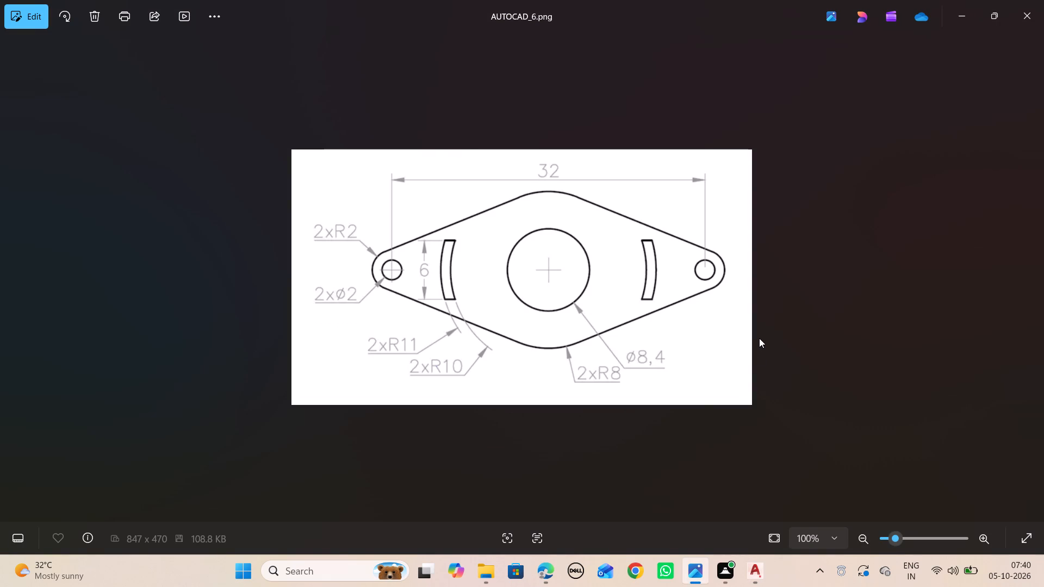
{"action": "key", "text": "alt+Tab"}
{"action": "left_click", "coordinate": [113, 66]}
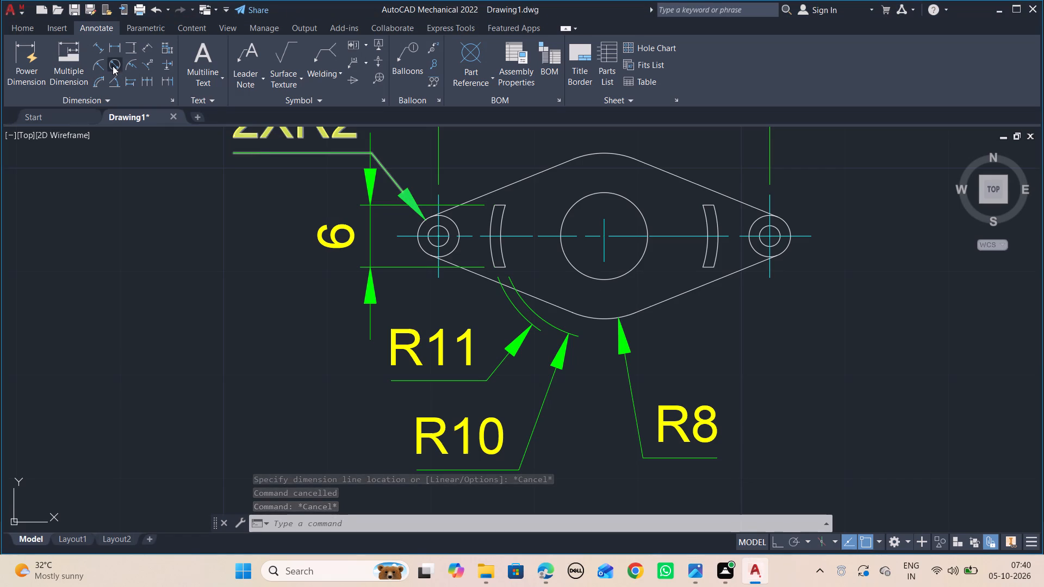
{"action": "left_click", "coordinate": [432, 245]}
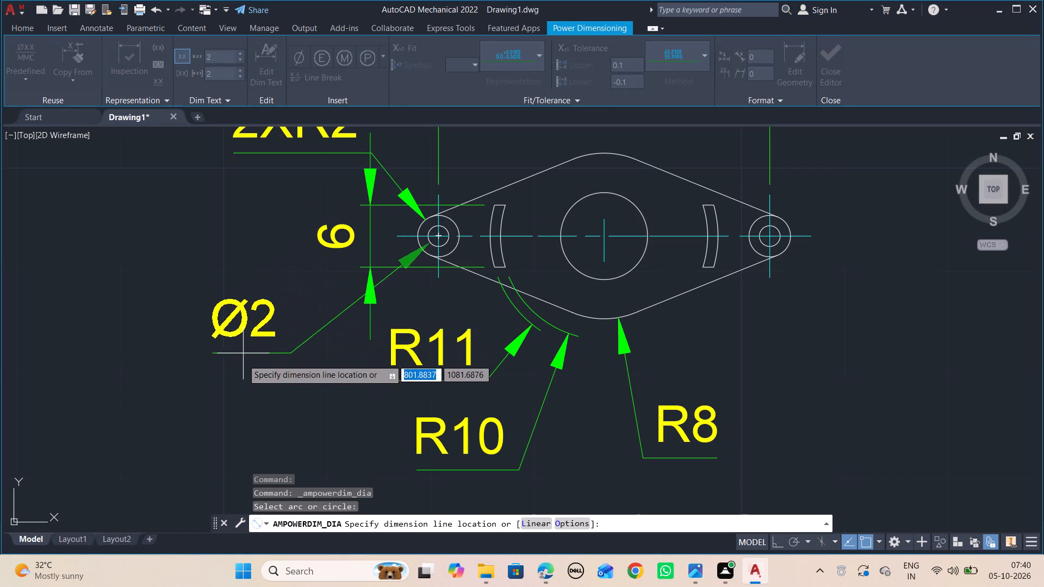
{"action": "left_click", "coordinate": [260, 380]}
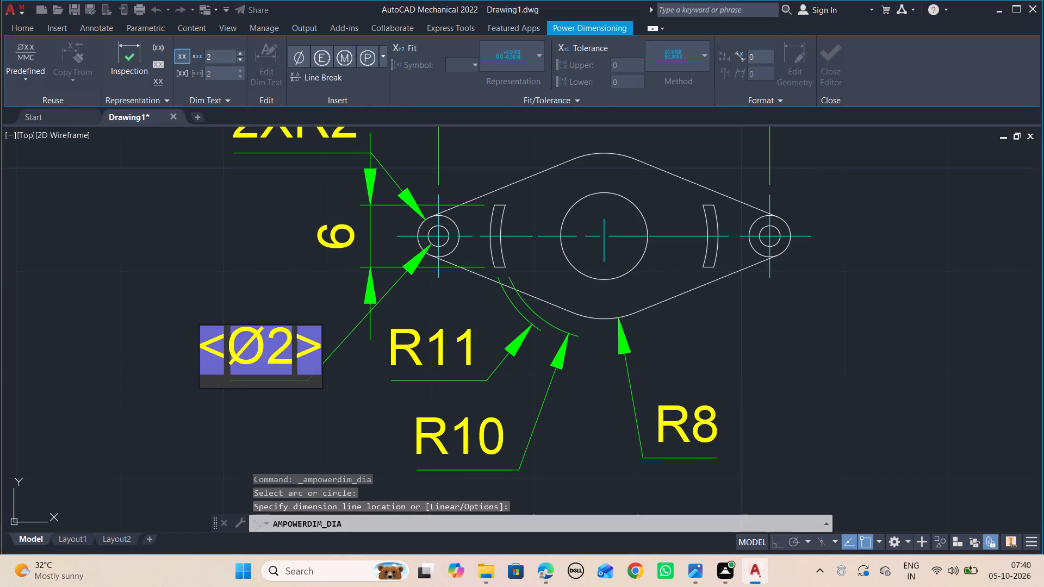
{"action": "key", "text": "Left"}
{"action": "key", "text": "Left"}
{"action": "key", "text": "Left"}
{"action": "key", "text": "Left"}
{"action": "type", "text": "2X"}
{"action": "key", "text": "Return"}
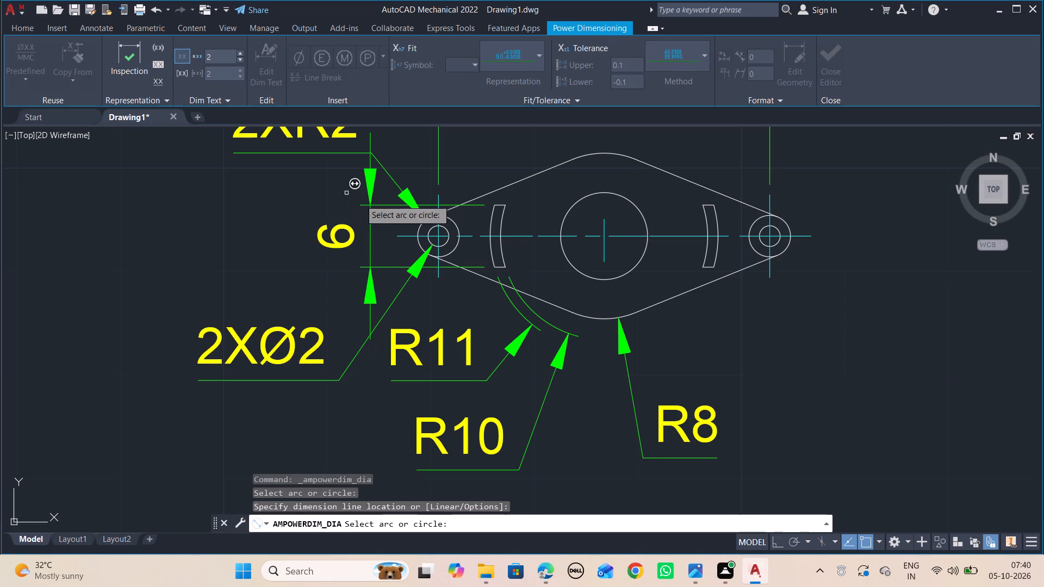
Add a diameter dimension to the central hole, placing its text below and to the right of the plate.
{"action": "left_click", "coordinate": [637, 266]}
{"action": "left_click", "coordinate": [799, 371]}
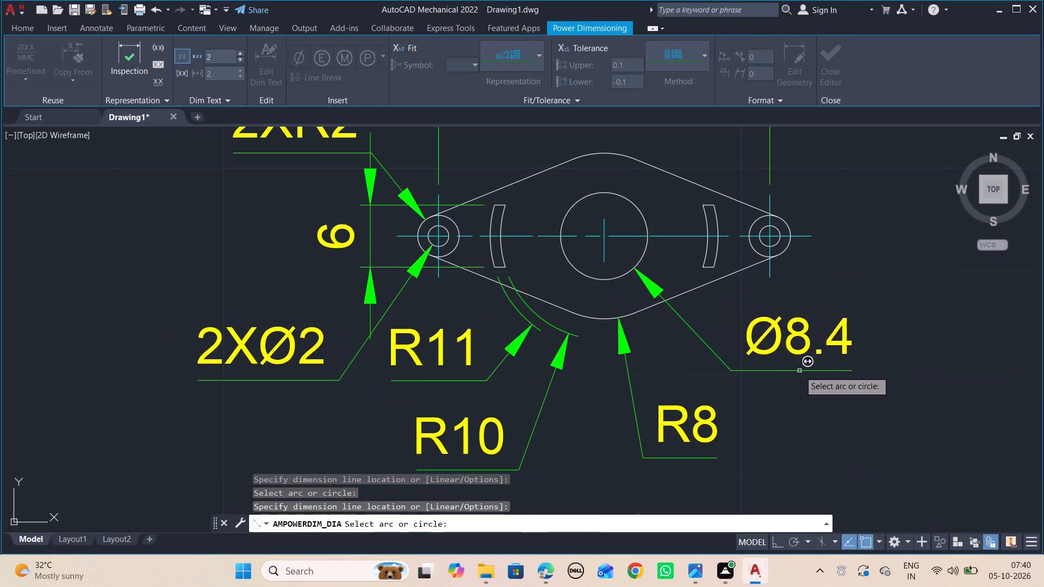
{"action": "middle_click", "coordinate": [808, 327]}
{"action": "key", "text": "Escape"}
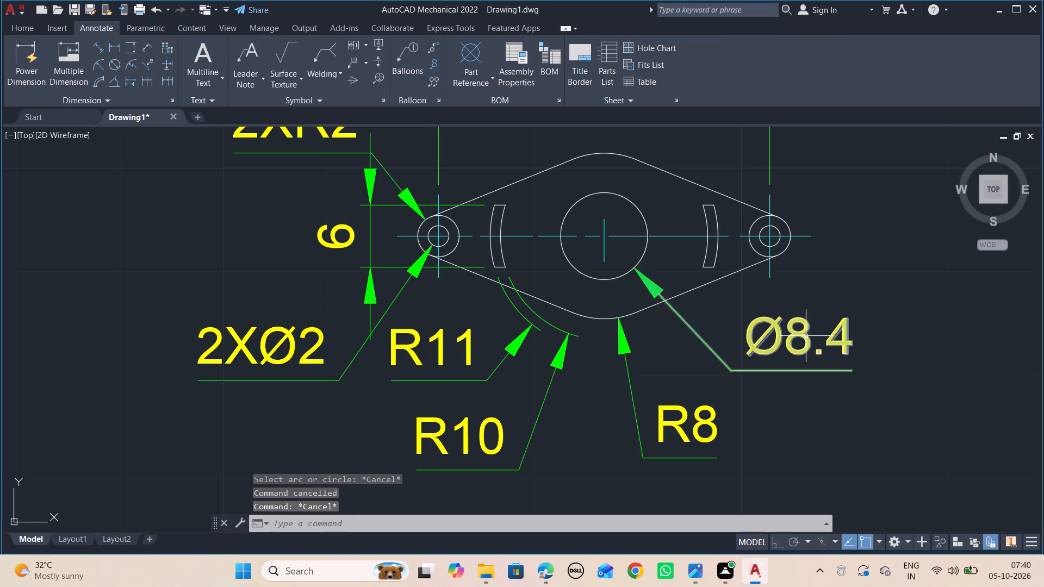
Add the prefix 2X to the central hole's diameter dimension text.
{"action": "double_click", "coordinate": [805, 337]}
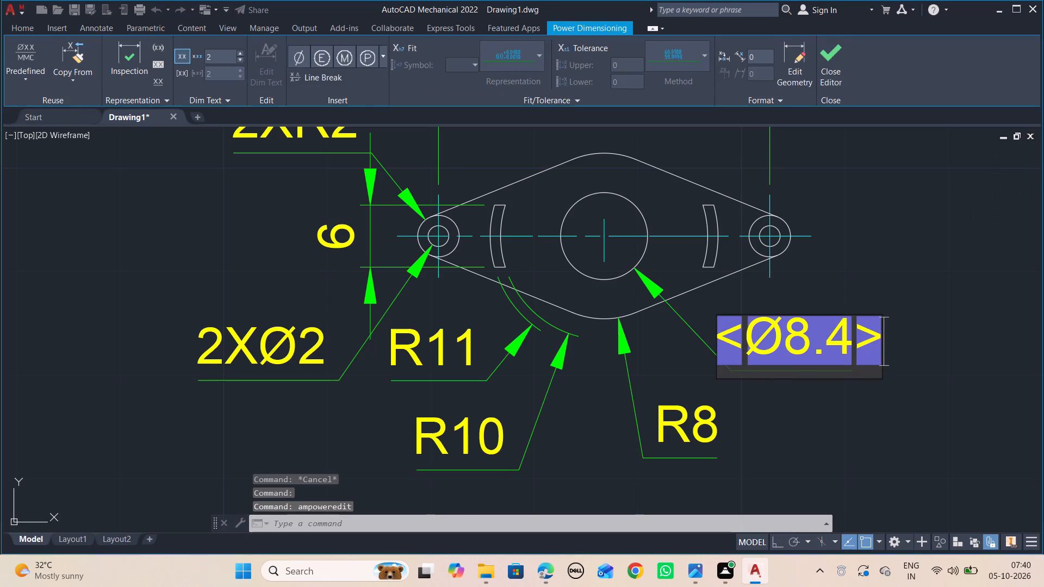
{"action": "key", "text": "ctrl+Left"}
{"action": "key", "text": "ctrl+Left"}
{"action": "key", "text": "ctrl+Left"}
{"action": "type", "text": "2X"}
{"action": "key", "text": "Return"}
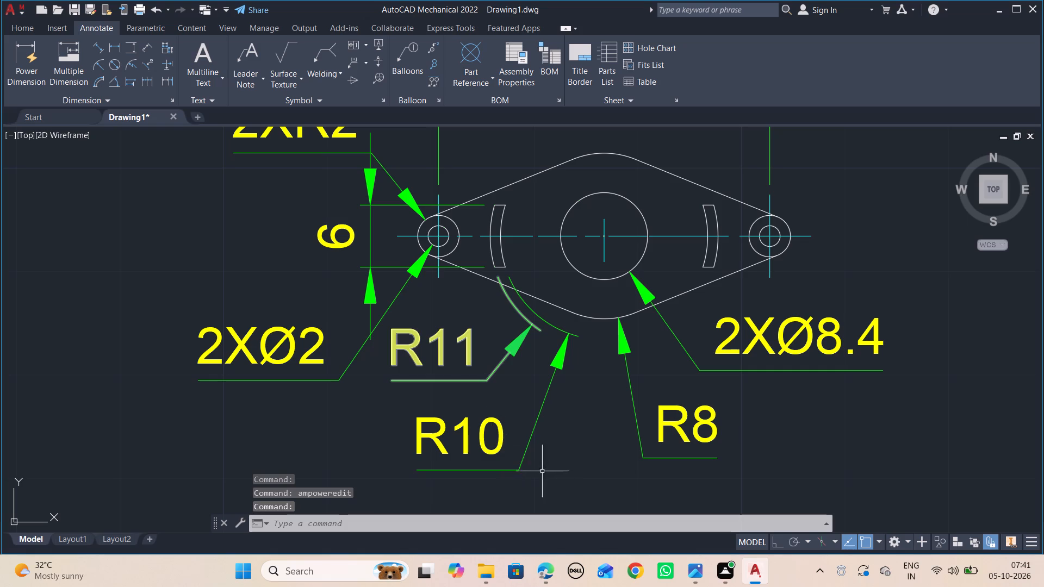
Compare the whole dimensioned drawing with the dimension labels in the AUTOCAD_6.png reference.
{"action": "scroll", "coordinate": [798, 318], "scroll_direction": "down", "scroll_amount": 3}
{"action": "scroll", "coordinate": [796, 315], "scroll_direction": "up", "scroll_amount": 2}
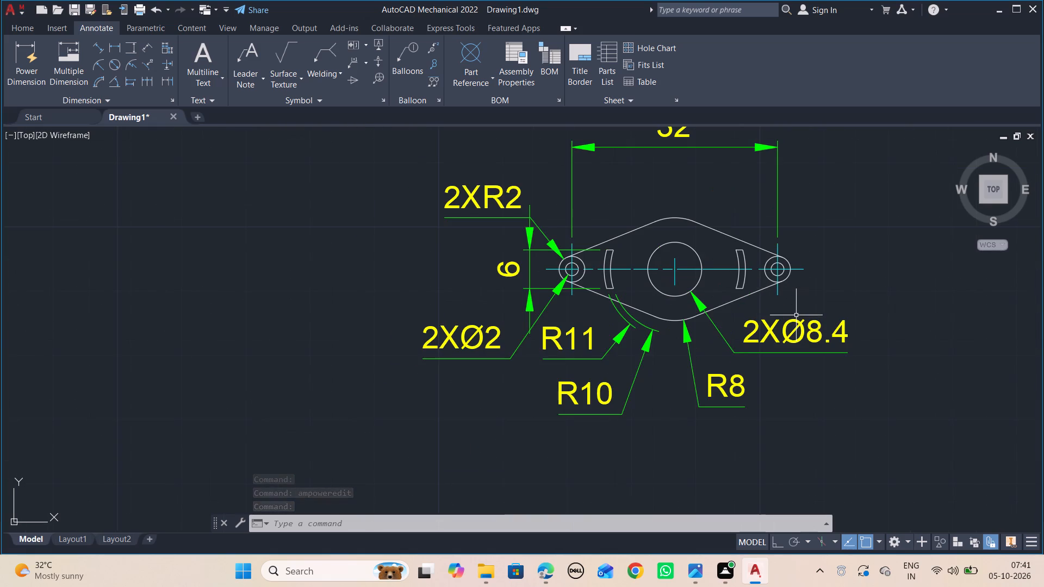
{"action": "middle_click_drag", "start_coordinate": [795, 316], "coordinate": [673, 373]}
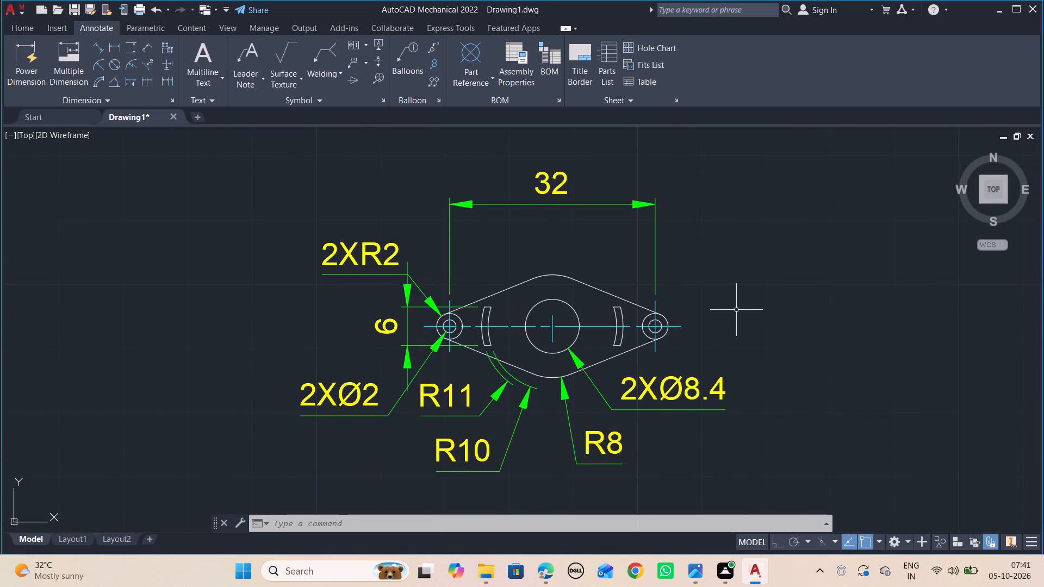
{"action": "key", "text": "alt+Tab"}
{"action": "scroll", "coordinate": [675, 282], "scroll_direction": "up", "scroll_amount": 1}
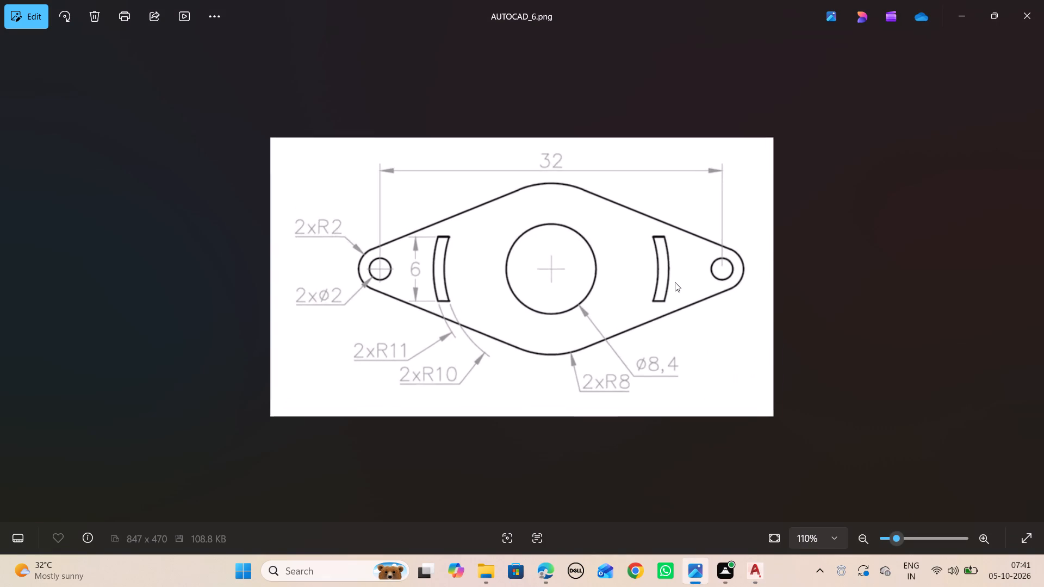
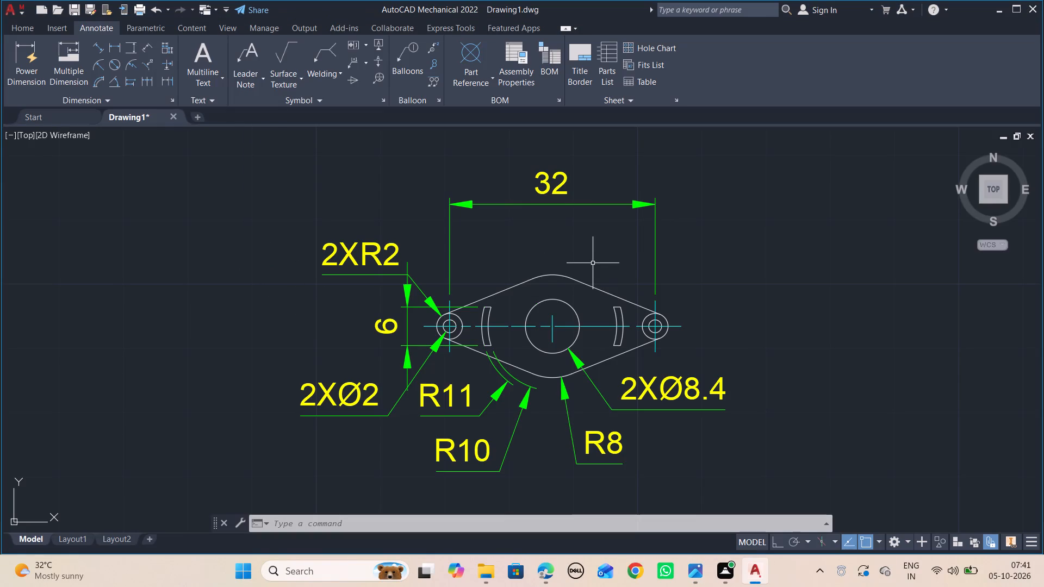
Move the vertical slot-height dimension 6 farther left, away from the plate's left end.
{"action": "scroll", "coordinate": [593, 266], "scroll_direction": "down", "scroll_amount": 1}
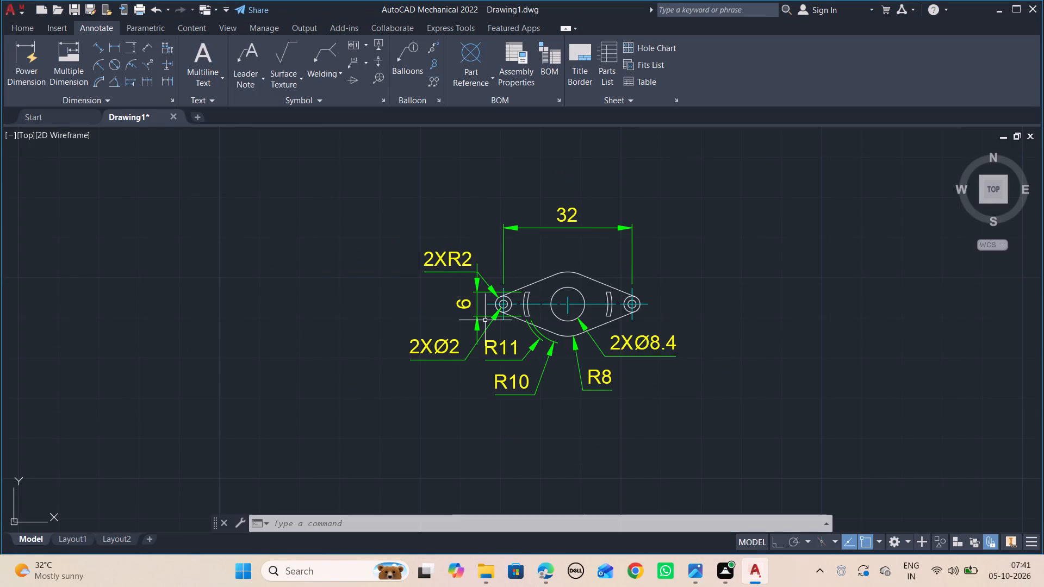
{"action": "scroll", "coordinate": [511, 313], "scroll_direction": "up", "scroll_amount": 2}
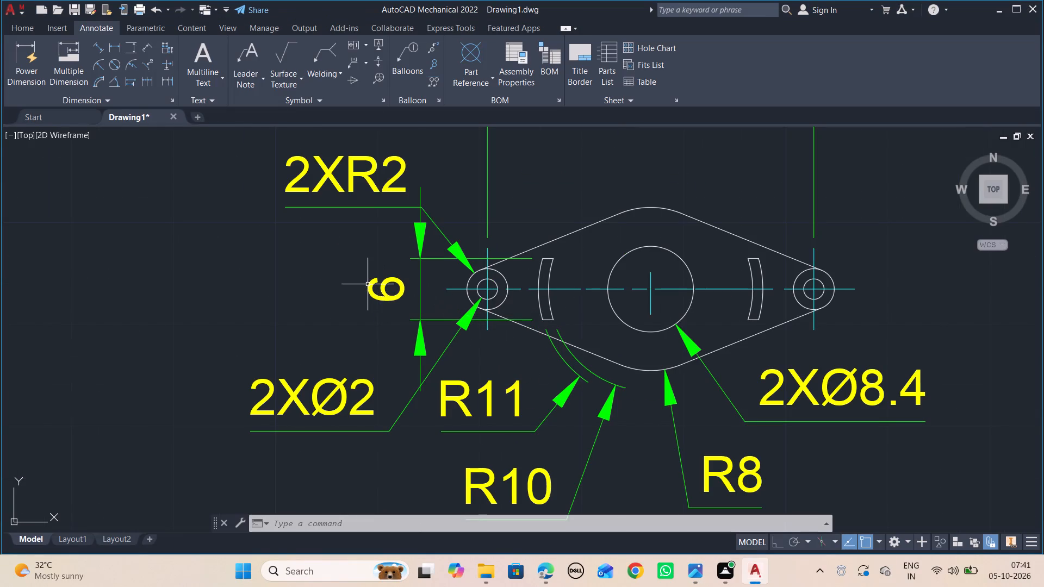
{"action": "left_click", "coordinate": [368, 288]}
{"action": "left_click", "coordinate": [385, 291]}
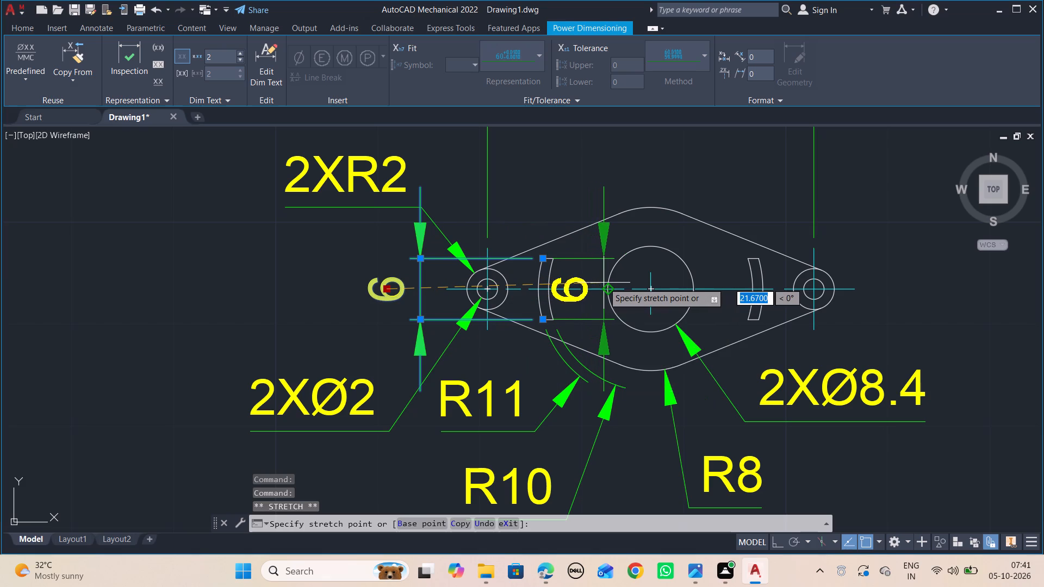
{"action": "left_click", "coordinate": [346, 283]}
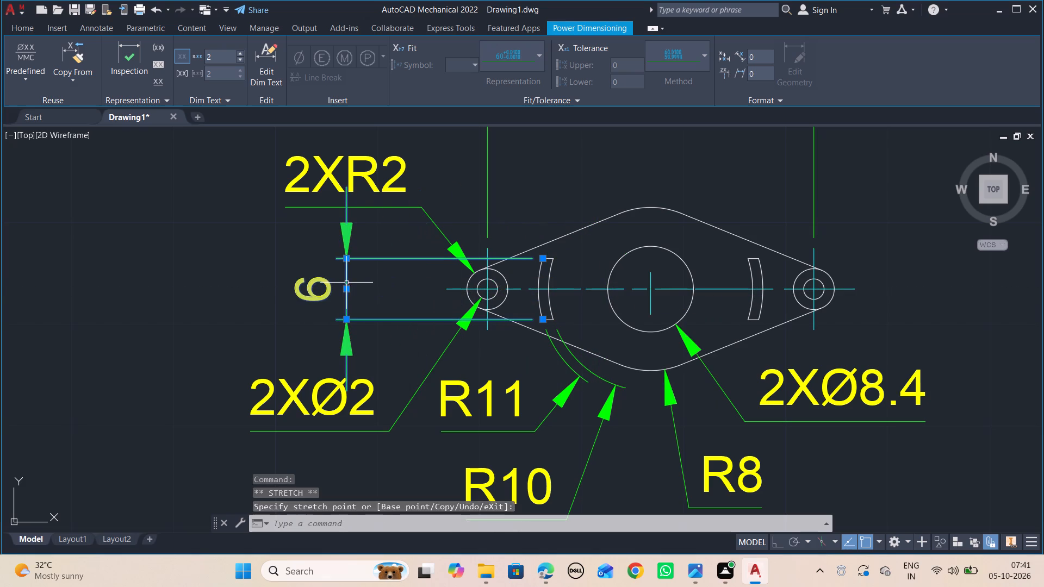
{"action": "key", "text": "Escape"}
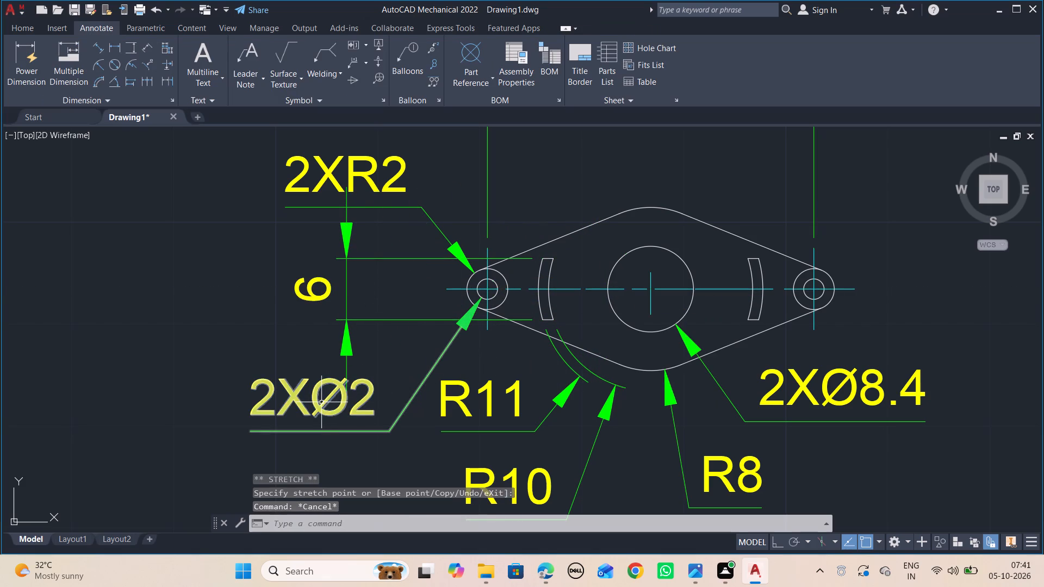
Move the 2XØ2 dimension text of the left end hole farther down and left, clear of the slot-height dimension.
{"action": "left_click", "coordinate": [310, 402]}
{"action": "key", "text": "Escape"}
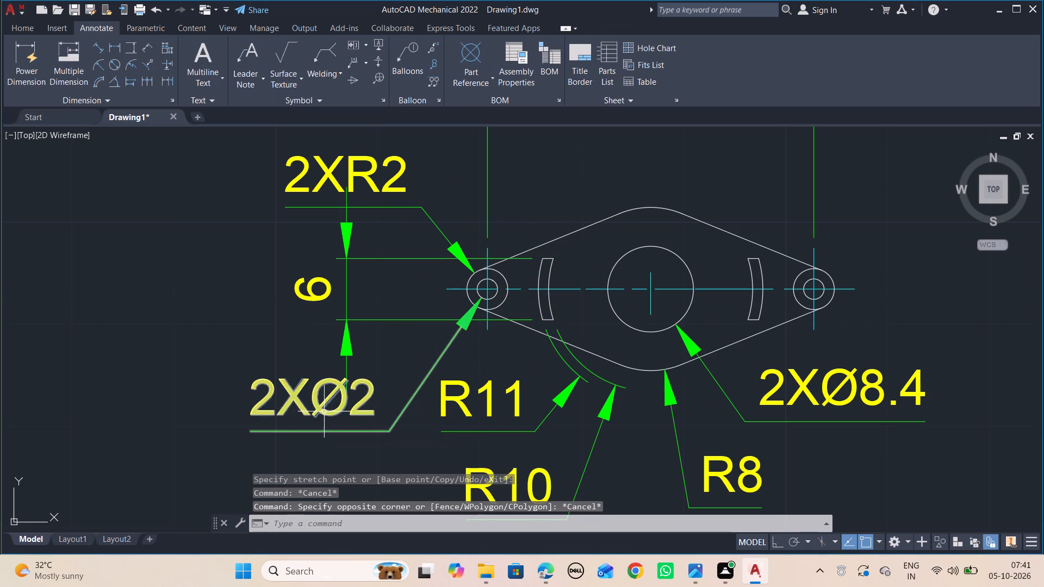
{"action": "left_click", "coordinate": [324, 411]}
{"action": "left_click", "coordinate": [314, 430]}
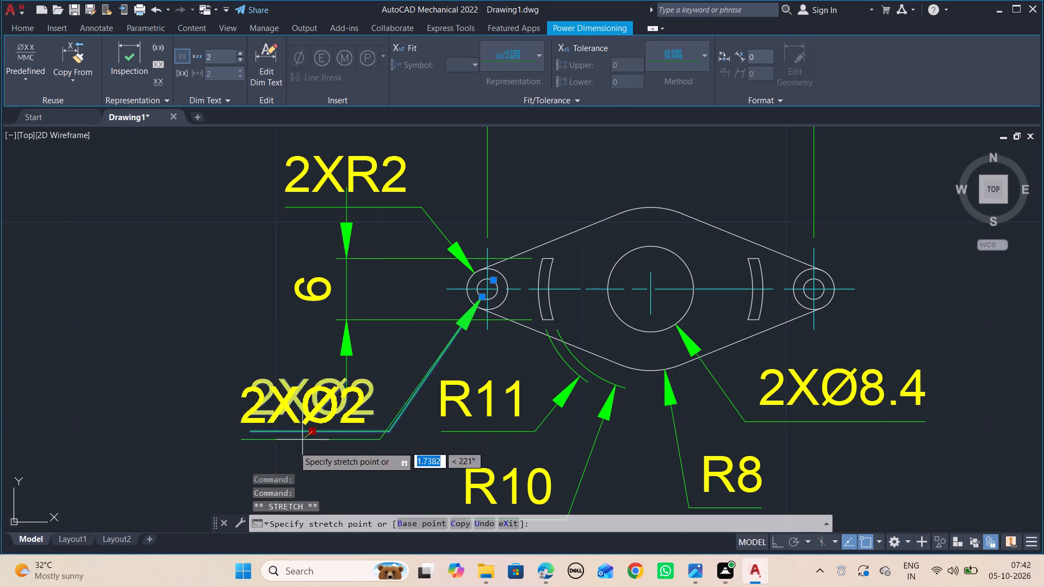
{"action": "left_click", "coordinate": [225, 461]}
{"action": "key", "text": "Escape"}
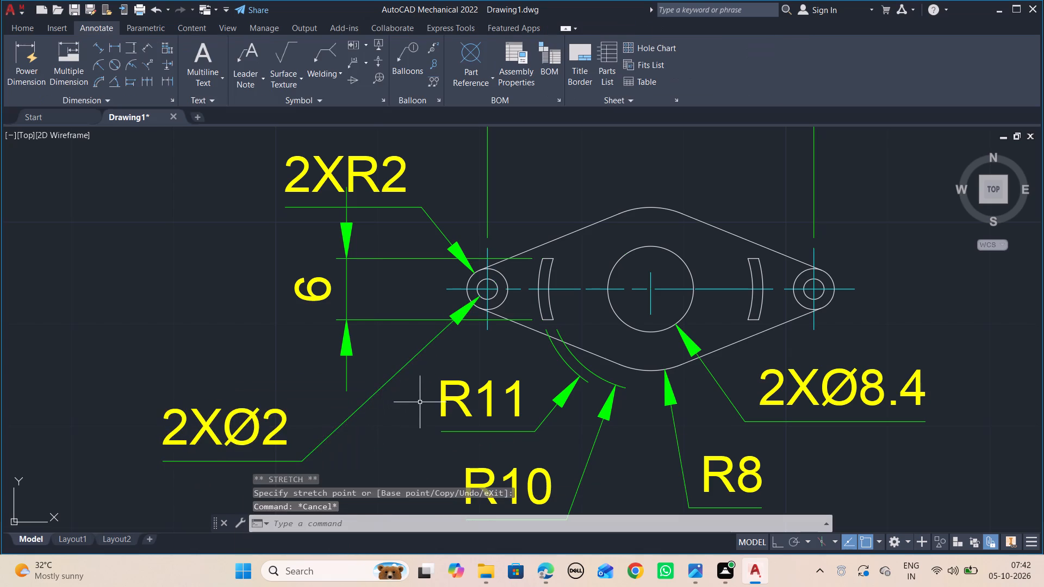
Move the 2XR2 dimension text of the left end arc farther up and left, clear of the slot-height dimension.
{"action": "left_click", "coordinate": [370, 171]}
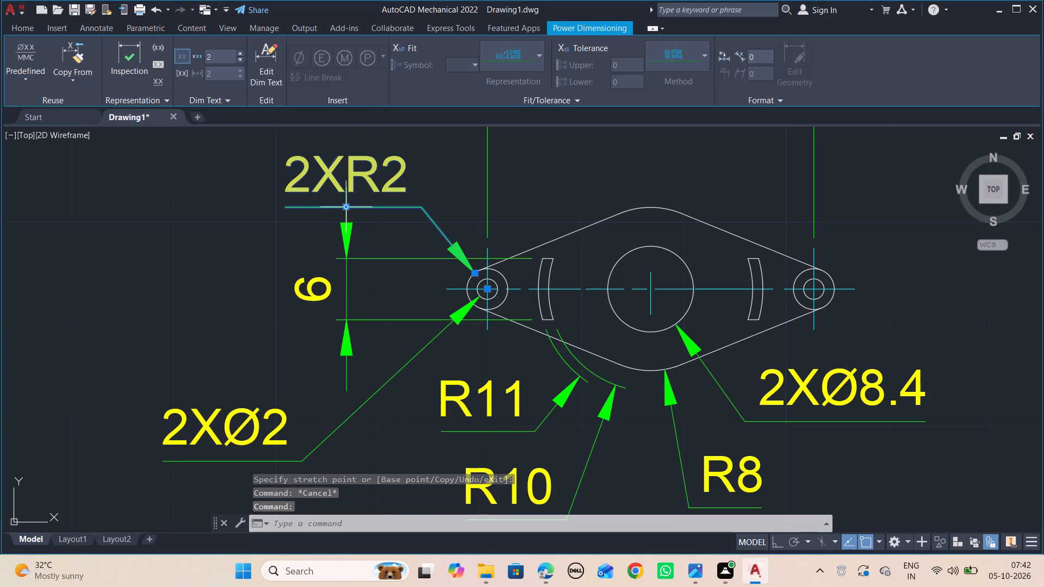
{"action": "left_click", "coordinate": [344, 205]}
{"action": "left_click", "coordinate": [278, 173]}
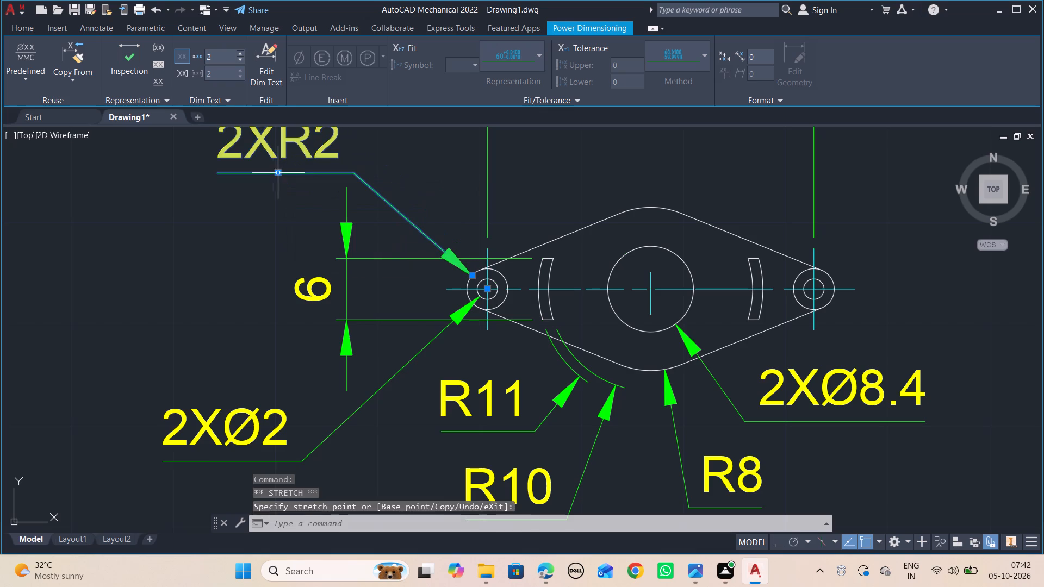
{"action": "key", "text": "Escape"}
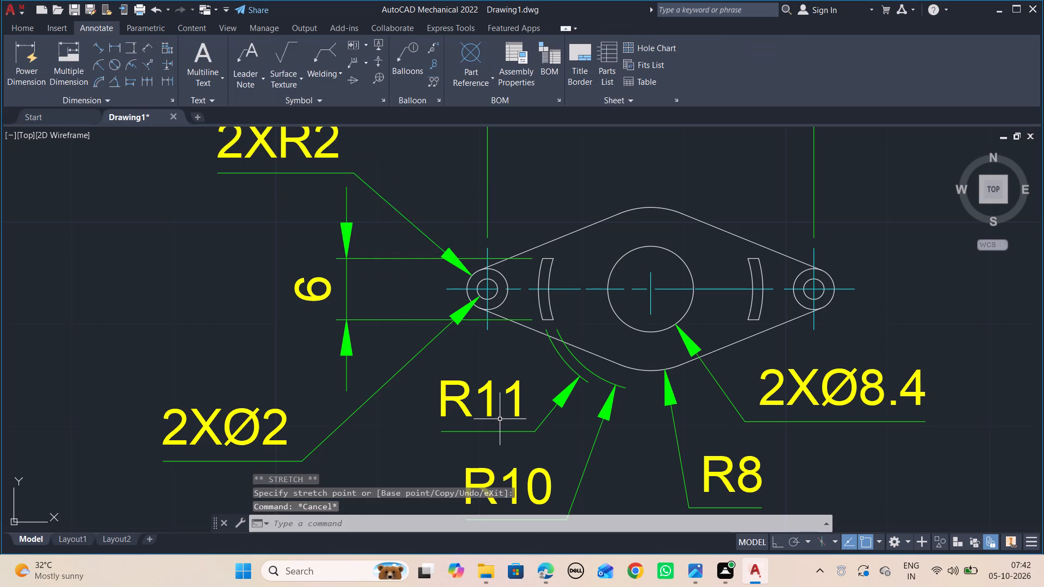
Add the prefix 2X to the R10 radius dimension of the left slot arc.
{"action": "scroll", "coordinate": [506, 410], "scroll_direction": "down", "scroll_amount": 1}
{"action": "middle_click_drag", "start_coordinate": [518, 410], "coordinate": [530, 254]}
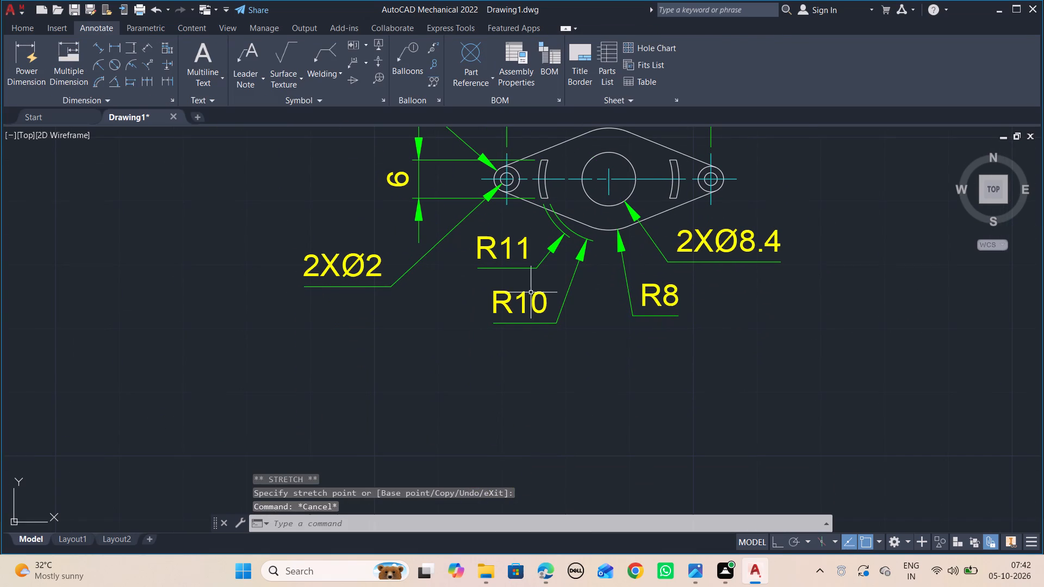
{"action": "left_click", "coordinate": [533, 298]}
{"action": "double_click", "coordinate": [533, 301]}
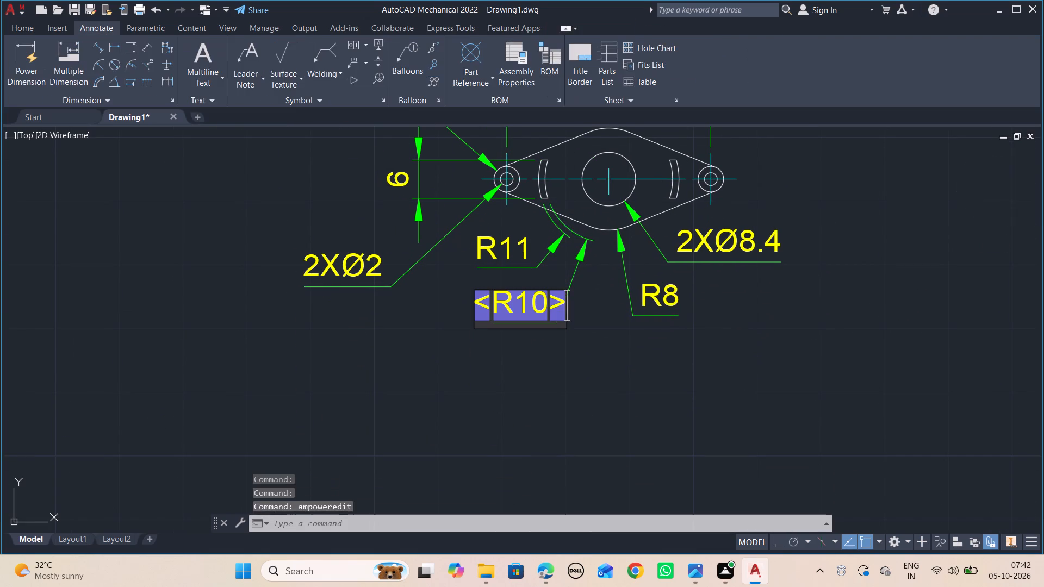
{"action": "key", "text": "Left"}
{"action": "key", "text": "Left"}
{"action": "key", "text": "Left"}
{"action": "key", "text": "Left"}
{"action": "key", "text": "Left"}
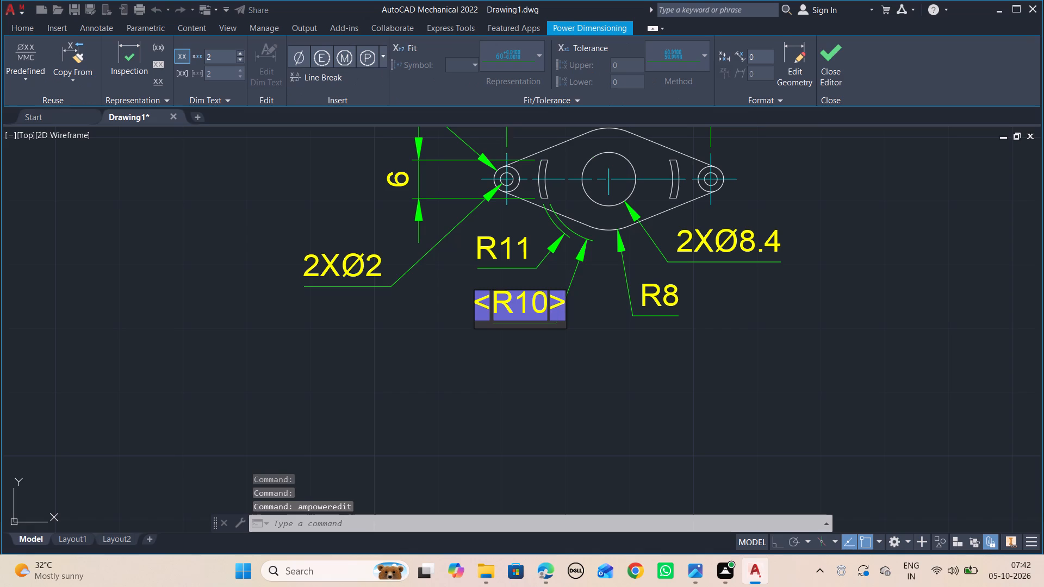
{"action": "type", "text": "2X"}
{"action": "key", "text": "Return"}
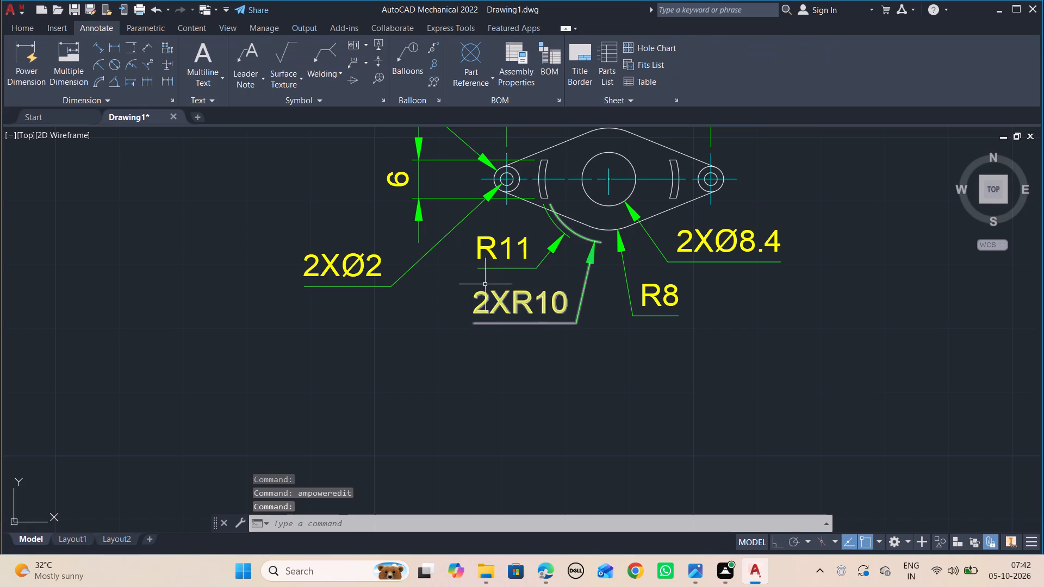
Add the prefix 2X to the R11 radius dimension of the left slot arc.
{"action": "left_click", "coordinate": [507, 248]}
{"action": "double_click", "coordinate": [507, 248]}
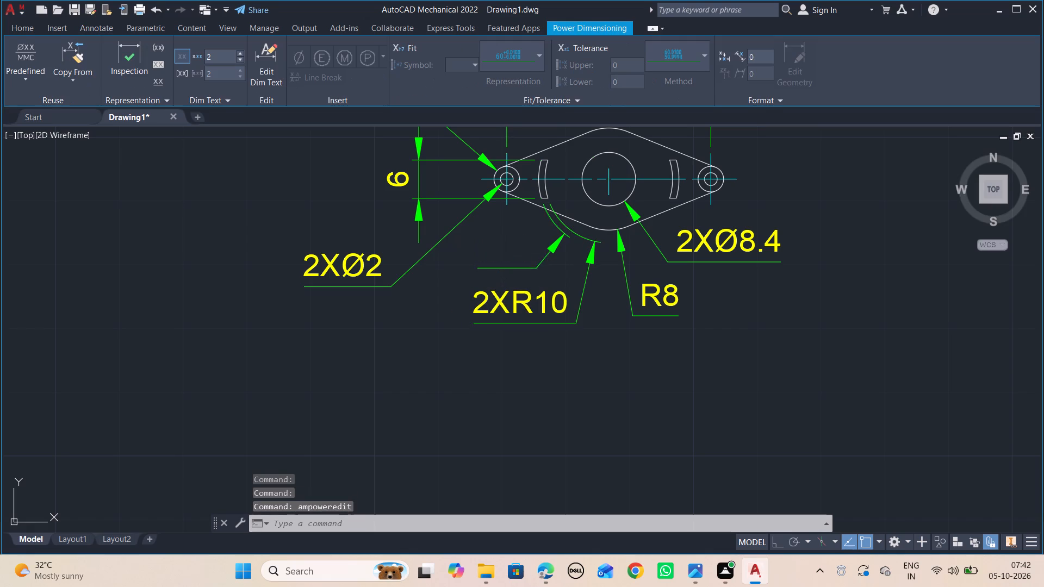
{"action": "key", "text": "Left"}
{"action": "key", "text": "Left"}
{"action": "key", "text": "Left"}
{"action": "key", "text": "Left"}
{"action": "key", "text": "Left"}
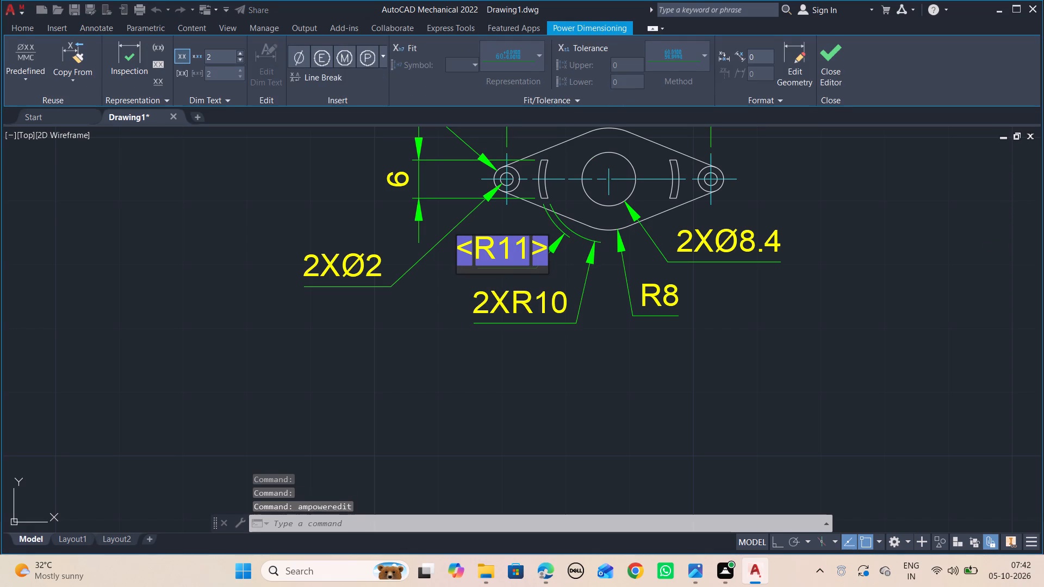
{"action": "type", "text": "2X"}
{"action": "key", "text": "Return"}
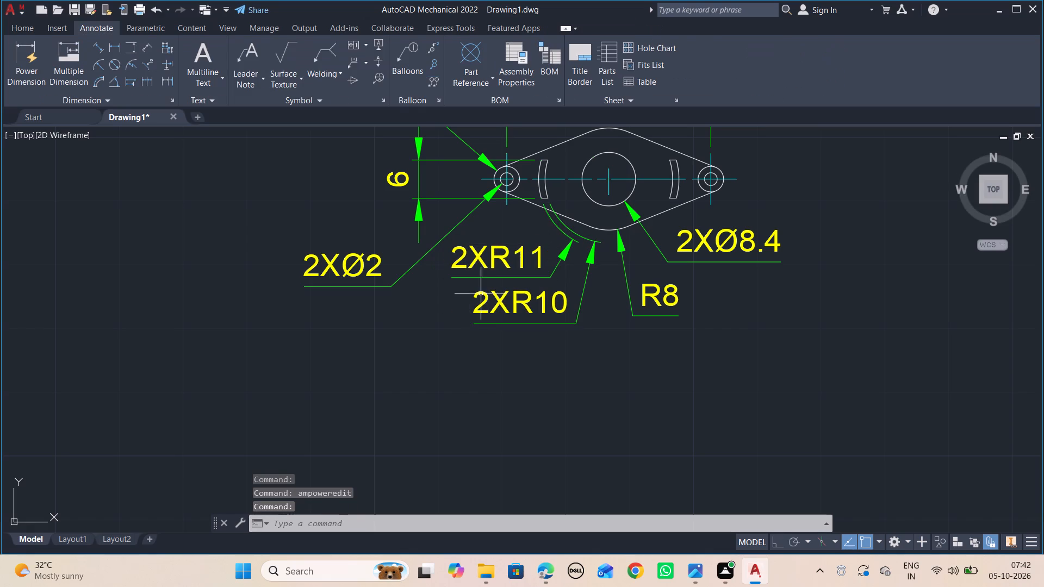
{"action": "key", "text": "Escape"}
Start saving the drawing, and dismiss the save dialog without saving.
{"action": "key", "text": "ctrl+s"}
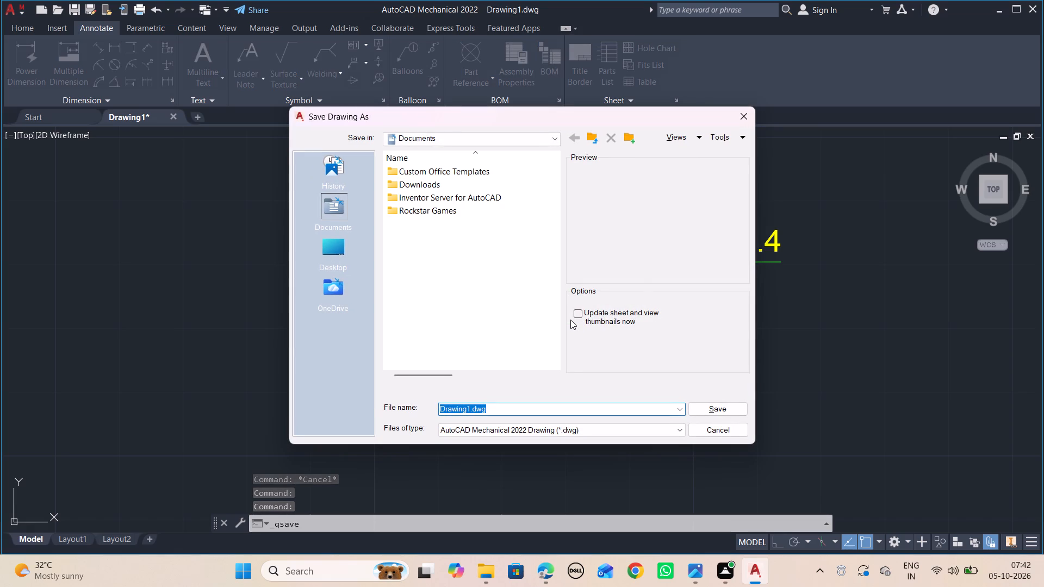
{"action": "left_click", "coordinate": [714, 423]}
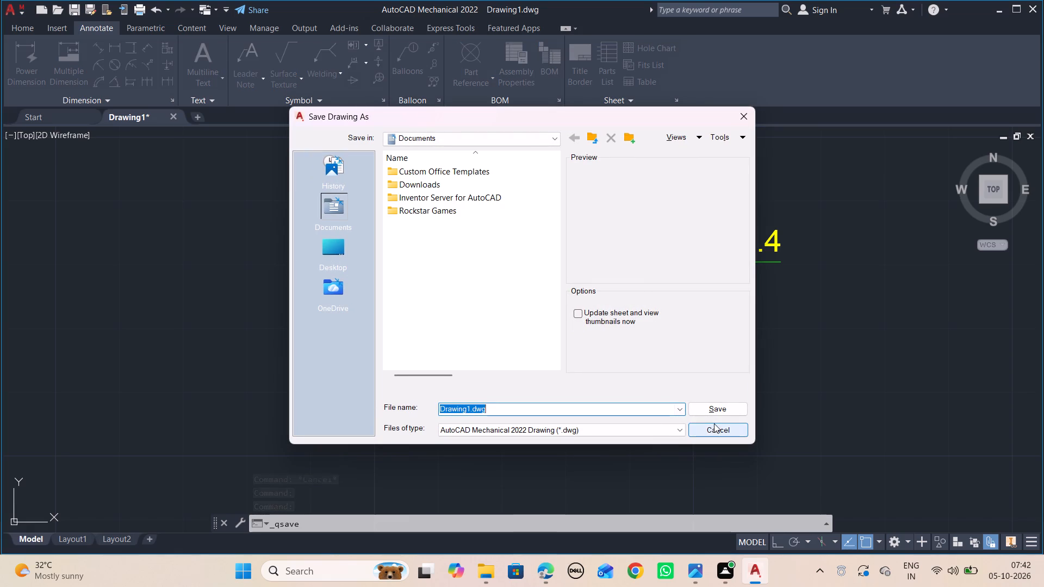
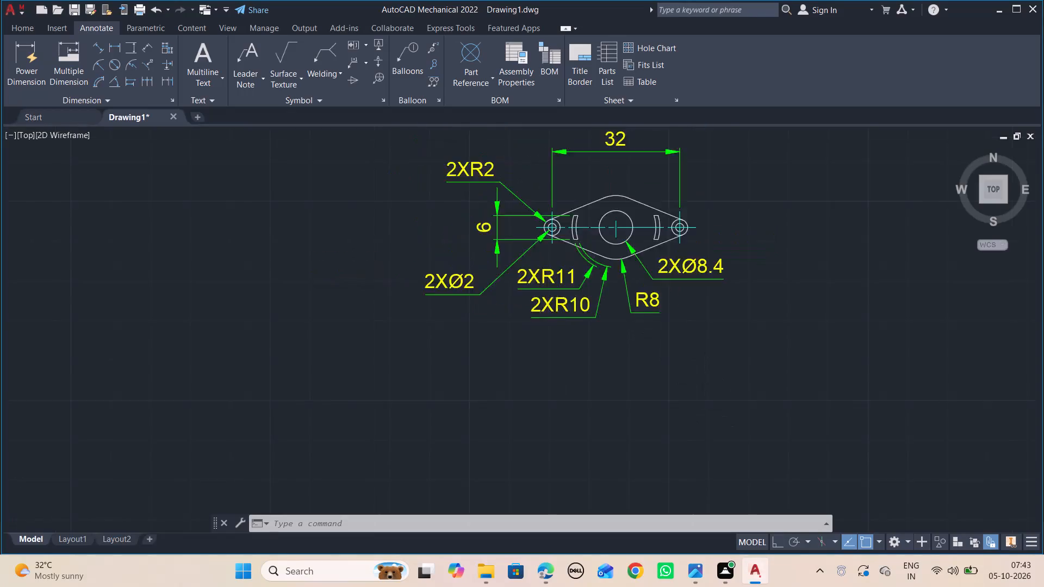
Save the drawing as AUTOCAD_6 in the AUTOCAD_6 folder on the Desktop.
{"action": "middle_click_drag", "start_coordinate": [629, 307], "coordinate": [575, 360]}
{"action": "scroll", "coordinate": [575, 360], "scroll_direction": "up", "scroll_amount": 1}
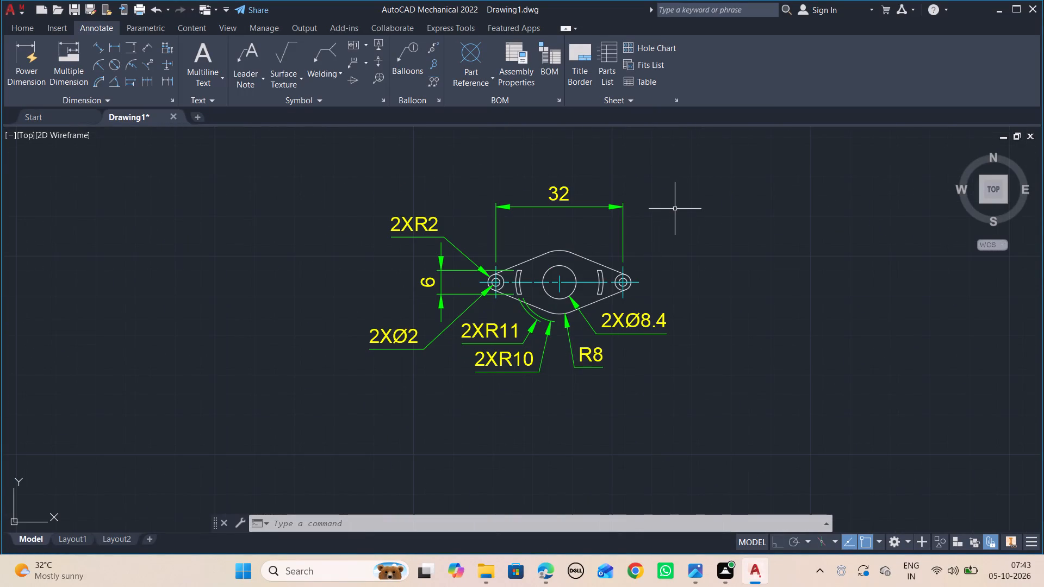
{"action": "key", "text": "ctrl+s"}
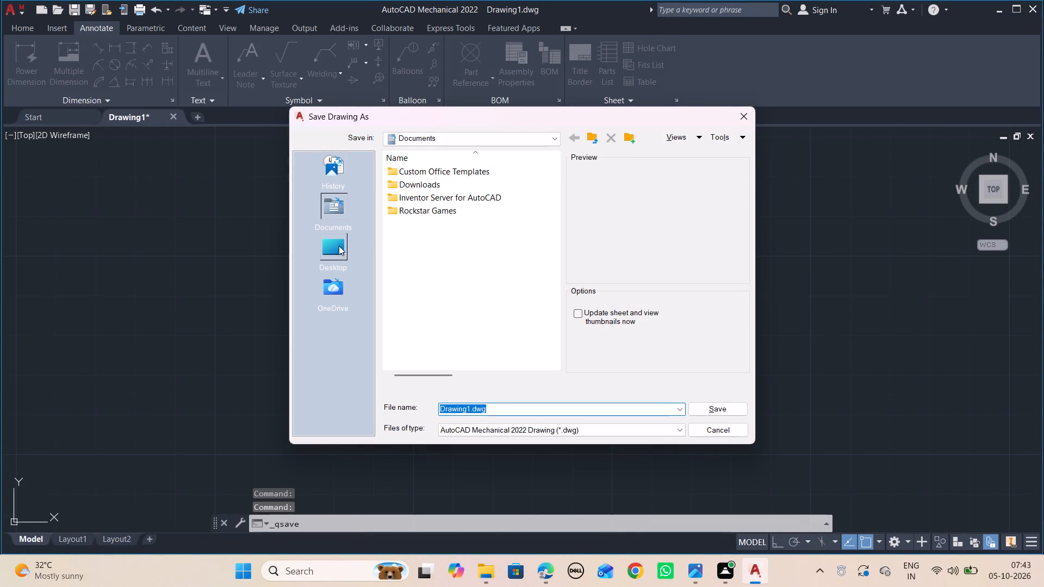
{"action": "left_click", "coordinate": [336, 255]}
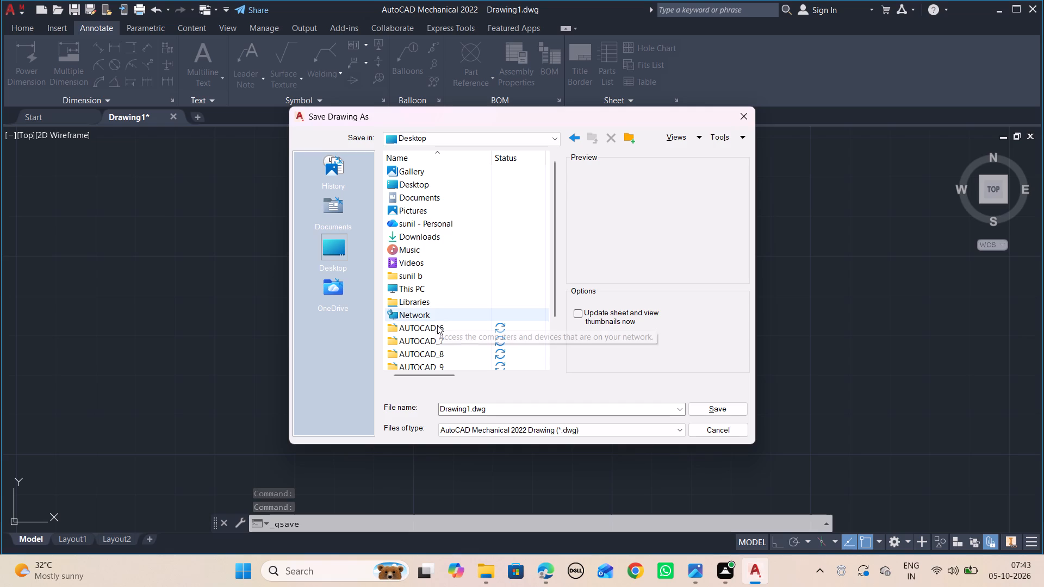
{"action": "double_click", "coordinate": [440, 331]}
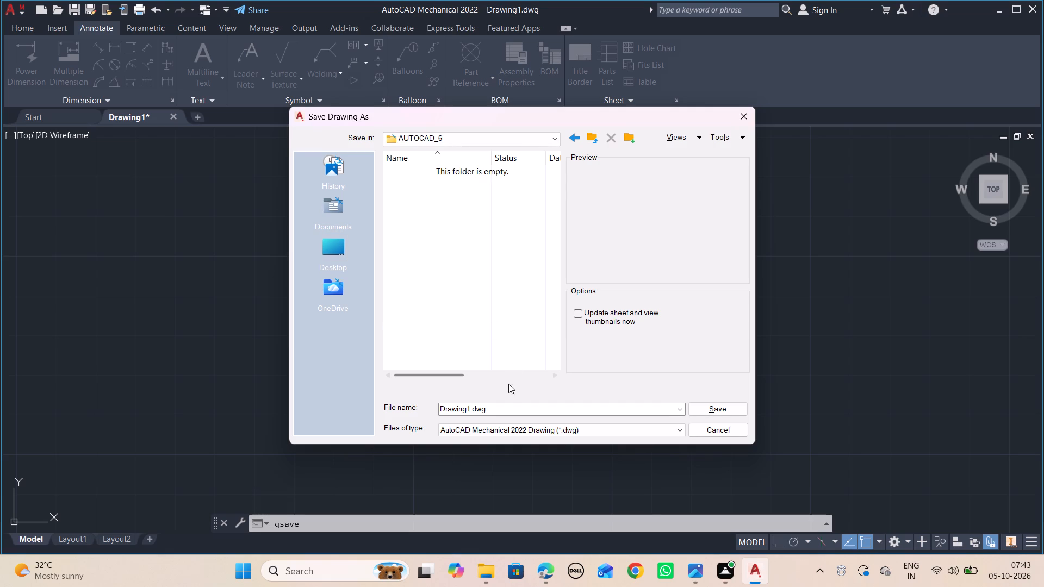
{"action": "left_click", "coordinate": [514, 412]}
{"action": "type", "text": "AUTOCAD"}
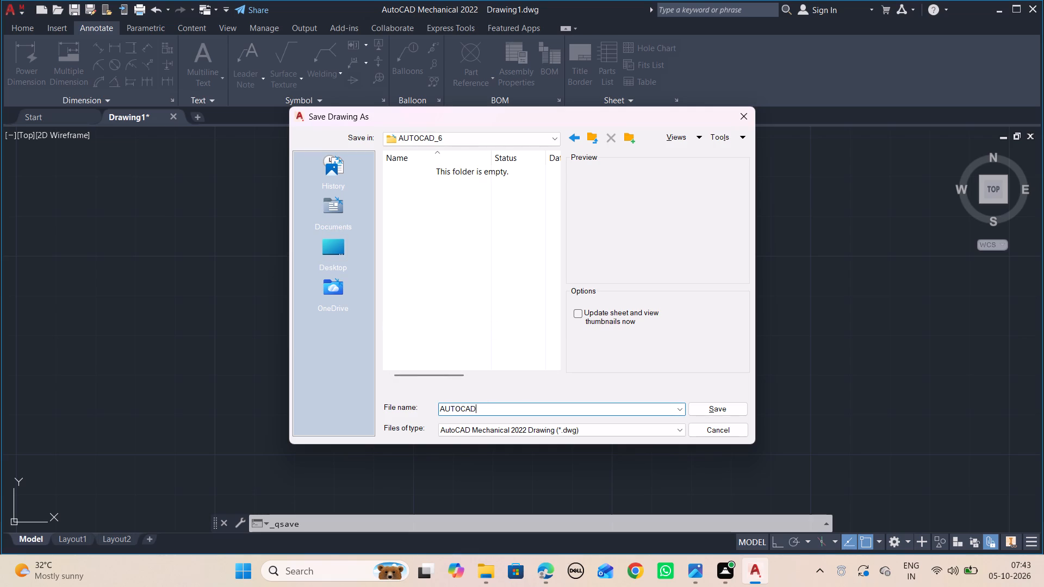
{"action": "type", "text": "_6"}
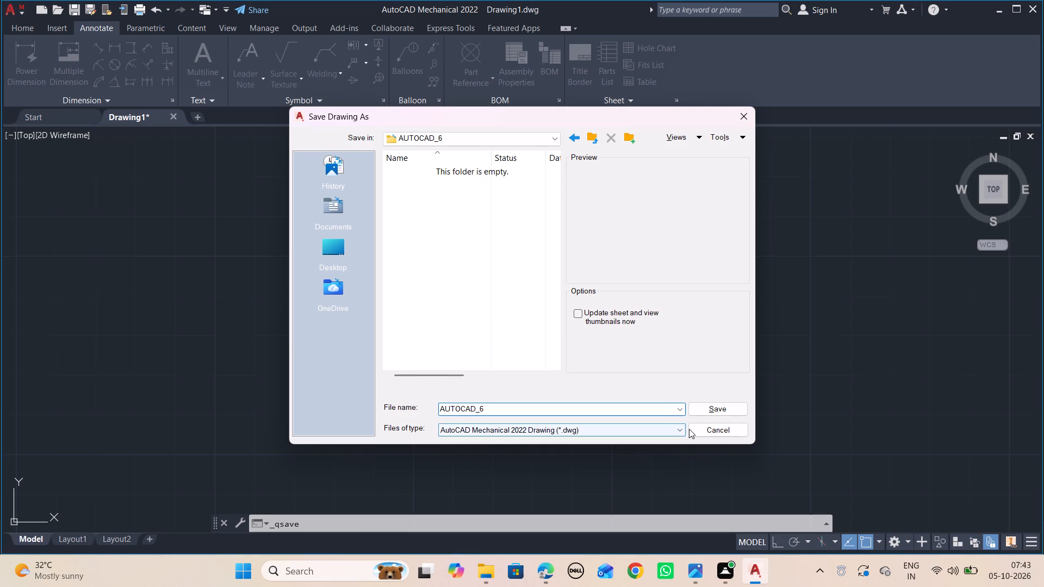
{"action": "left_click", "coordinate": [725, 411]}
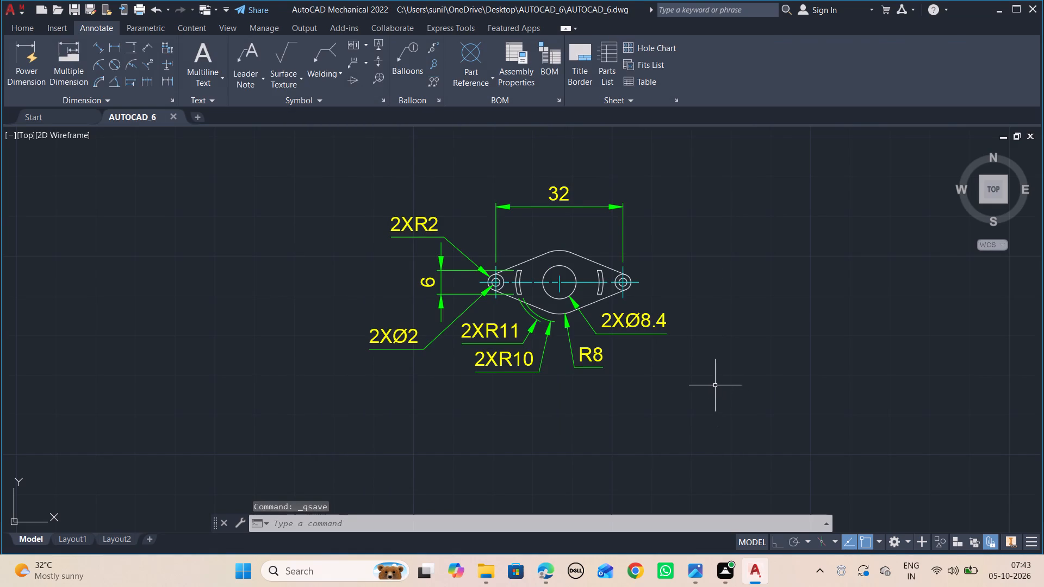
Query the drawing's log file location with the LOGFILENAME variable.
{"action": "key", "text": "l"}
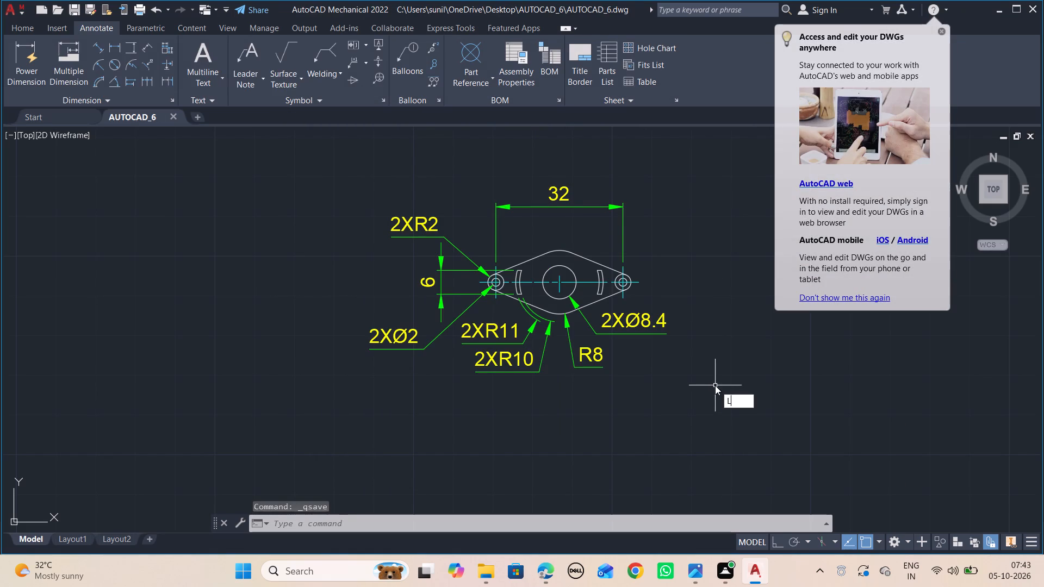
{"action": "type", "text": "OGFILE"}
{"action": "key", "text": "Right"}
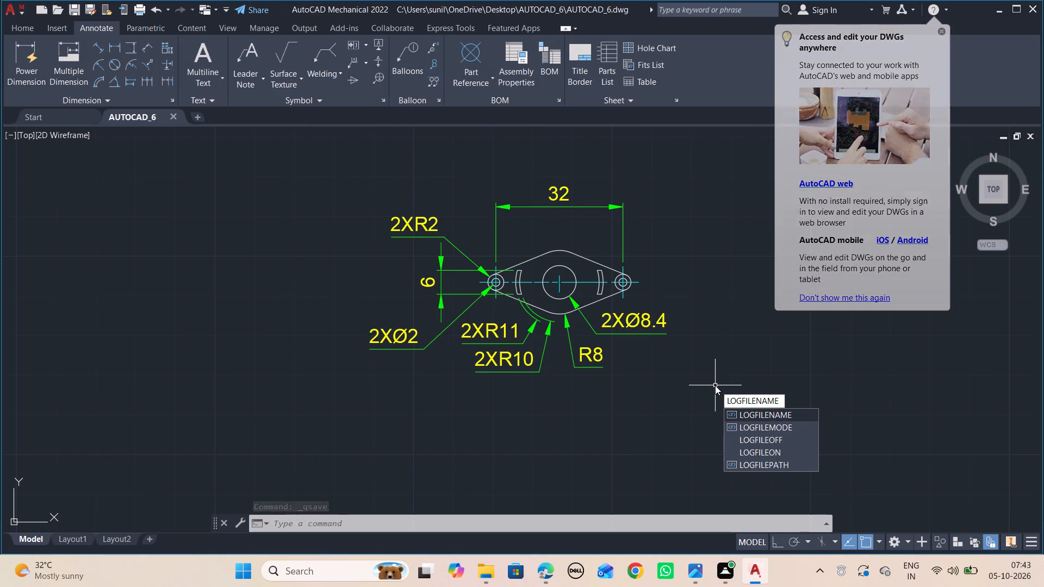
{"action": "key", "text": "Return"}
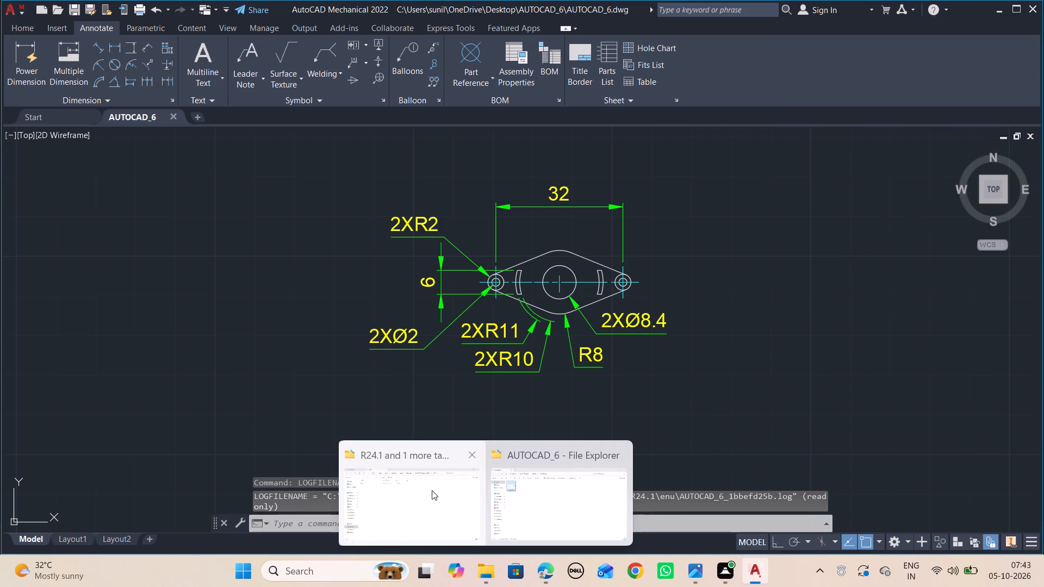
Switch to File Explorer and copy the AUTOCAD_6_1bbefd25b log file from the enu folder inside R24.1.
{"action": "left_click", "coordinate": [430, 485]}
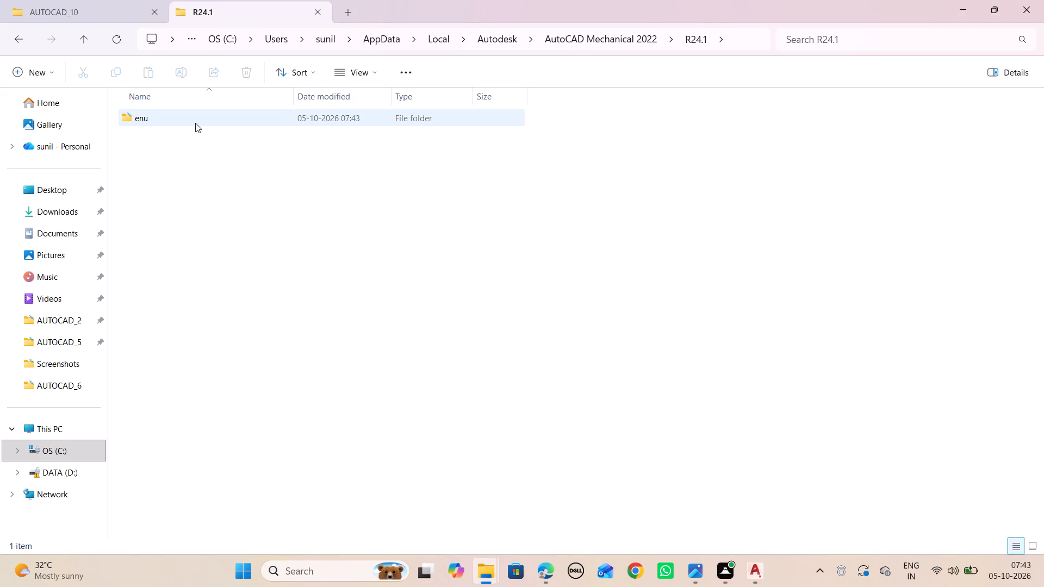
{"action": "double_click", "coordinate": [195, 123]}
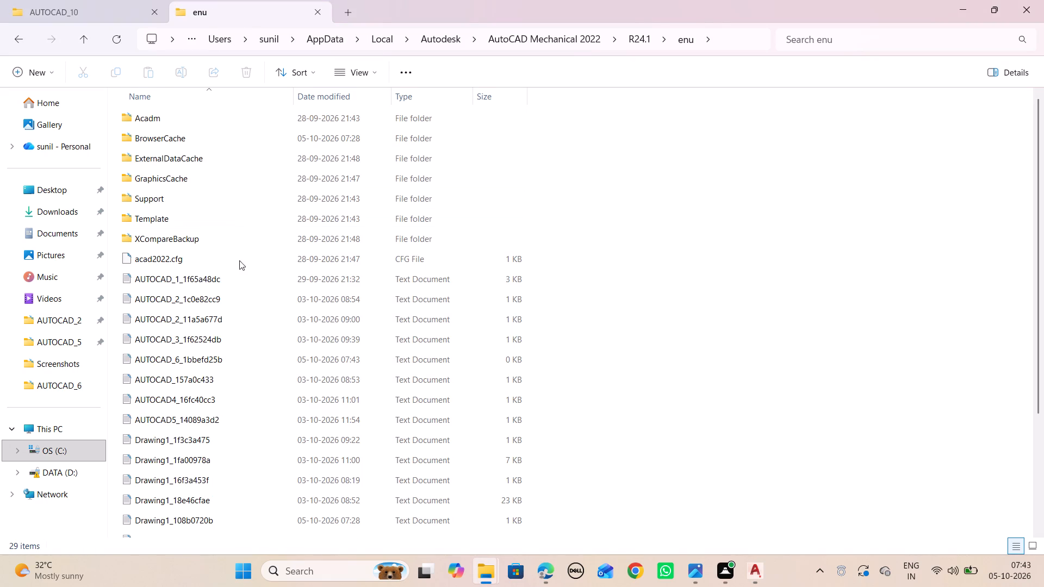
{"action": "right_click", "coordinate": [226, 359]}
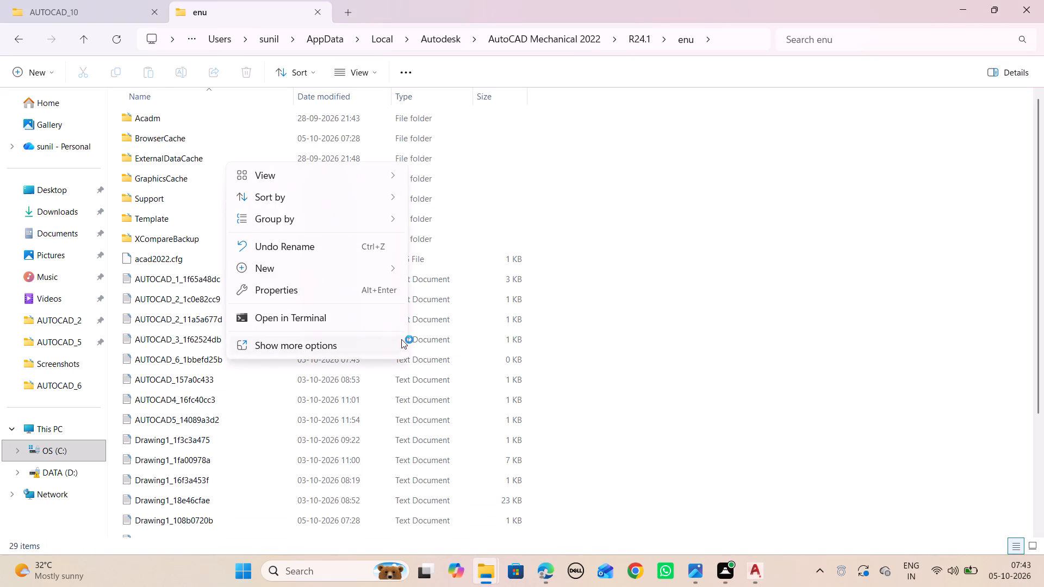
{"action": "left_click", "coordinate": [210, 363]}
{"action": "right_click", "coordinate": [223, 355]}
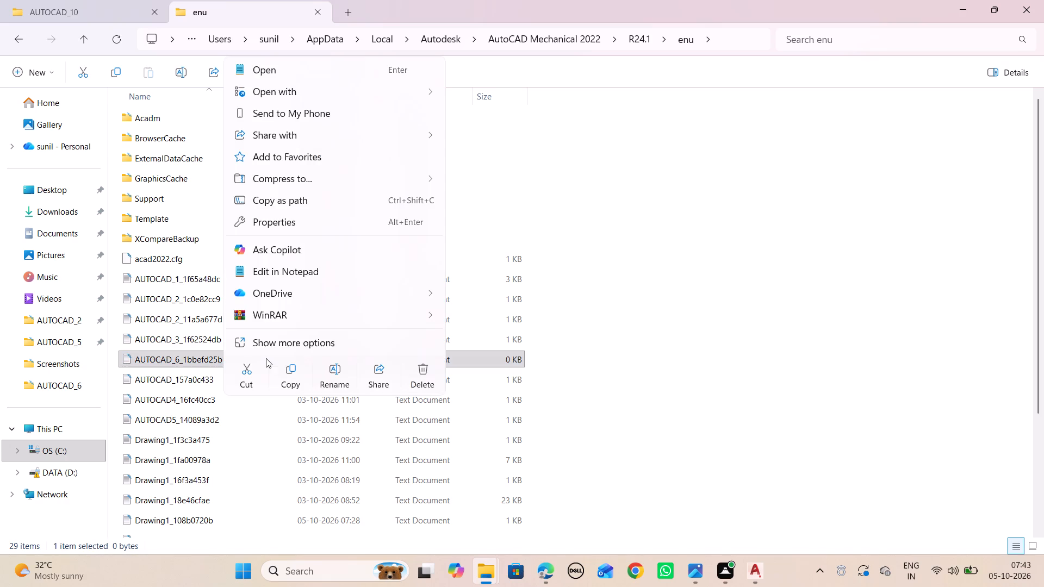
{"action": "left_click", "coordinate": [286, 380]}
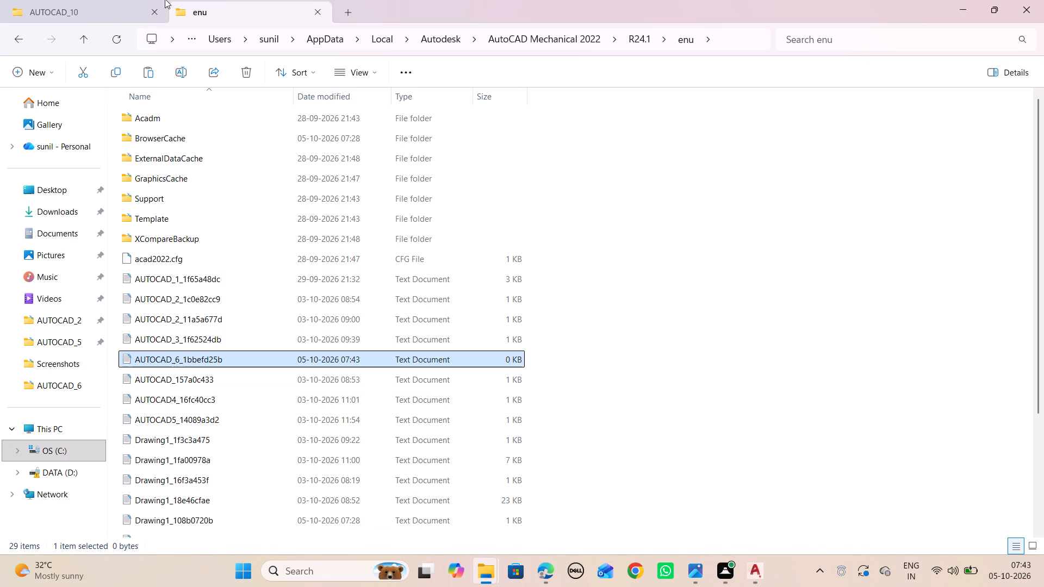
Paste the copied log file into the AUTOCAD_6 folder on the Desktop.
{"action": "left_click", "coordinate": [107, 11]}
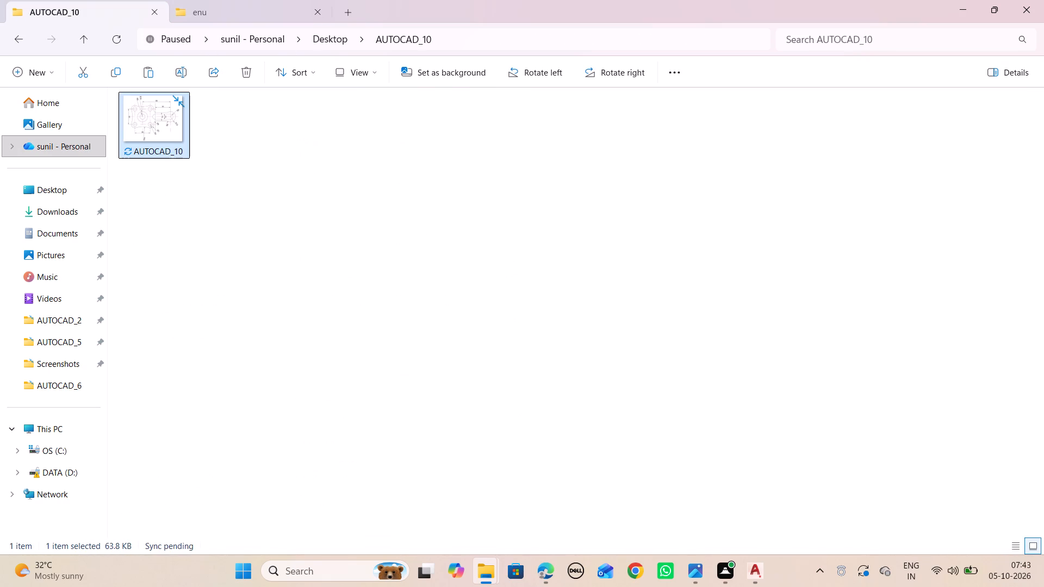
{"action": "left_click", "coordinate": [334, 47]}
{"action": "double_click", "coordinate": [185, 125]}
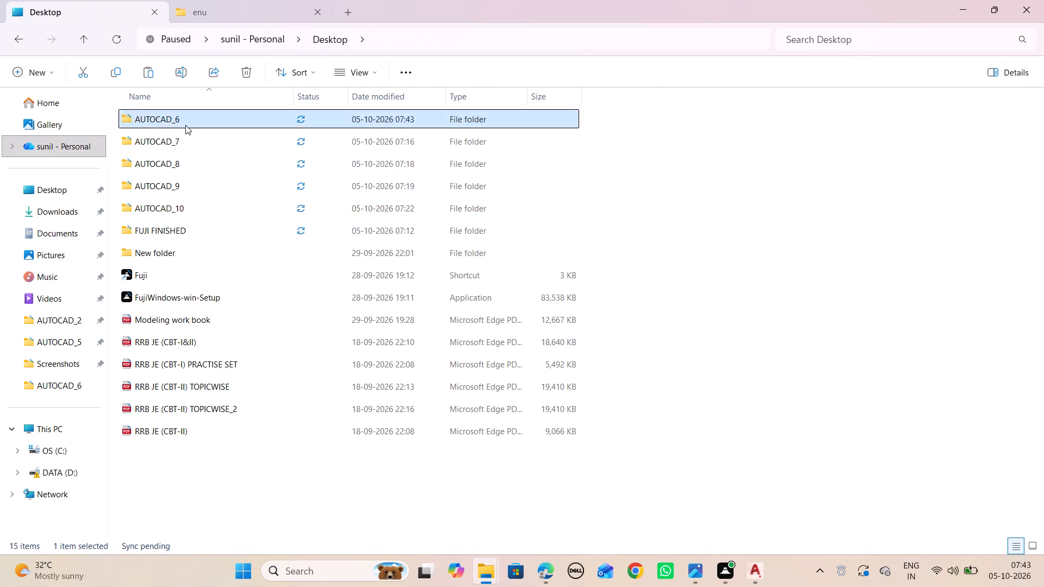
{"action": "left_click", "coordinate": [257, 256]}
{"action": "right_click", "coordinate": [259, 252]}
{"action": "left_click_drag", "start_coordinate": [259, 252], "coordinate": [266, 248]}
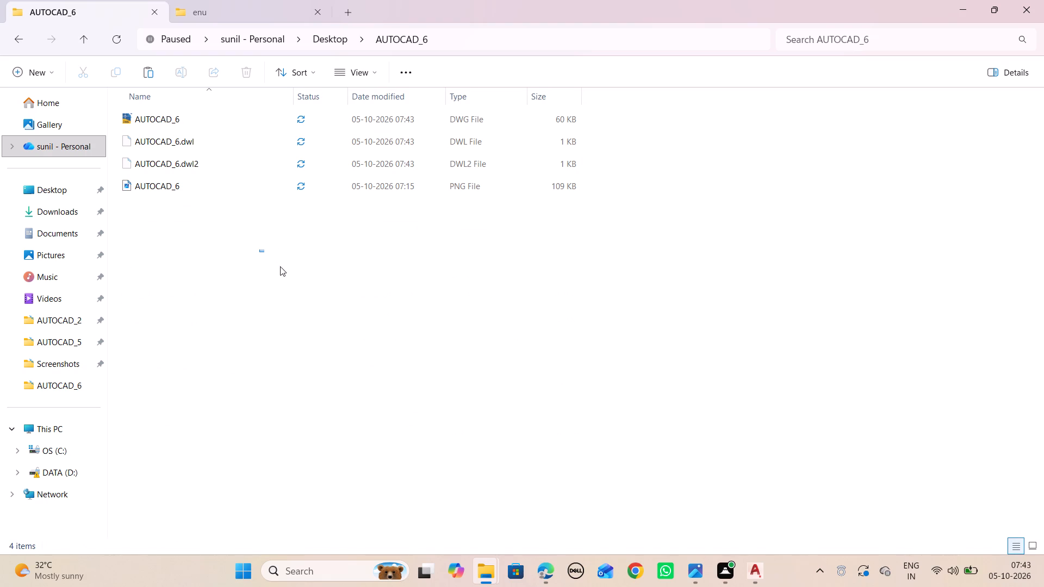
{"action": "right_click", "coordinate": [293, 277]}
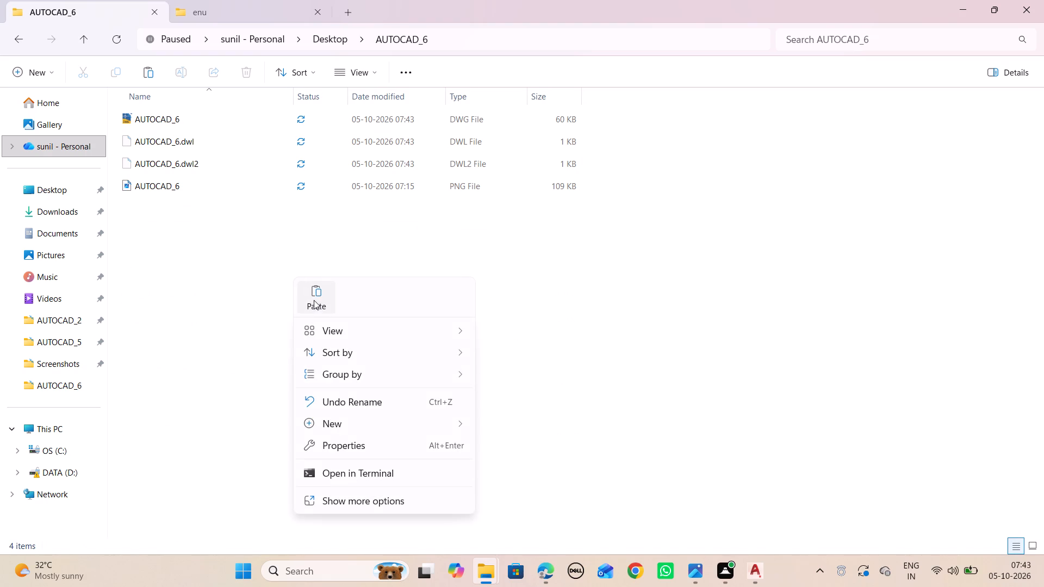
{"action": "left_click", "coordinate": [314, 299]}
{"action": "left_click", "coordinate": [308, 261]}
Return to AutoCAD and set up a Microsoft Print to PDF plot of a window around the dimensioned plate, landscape and centered.
{"action": "key", "text": "alt+Tab"}
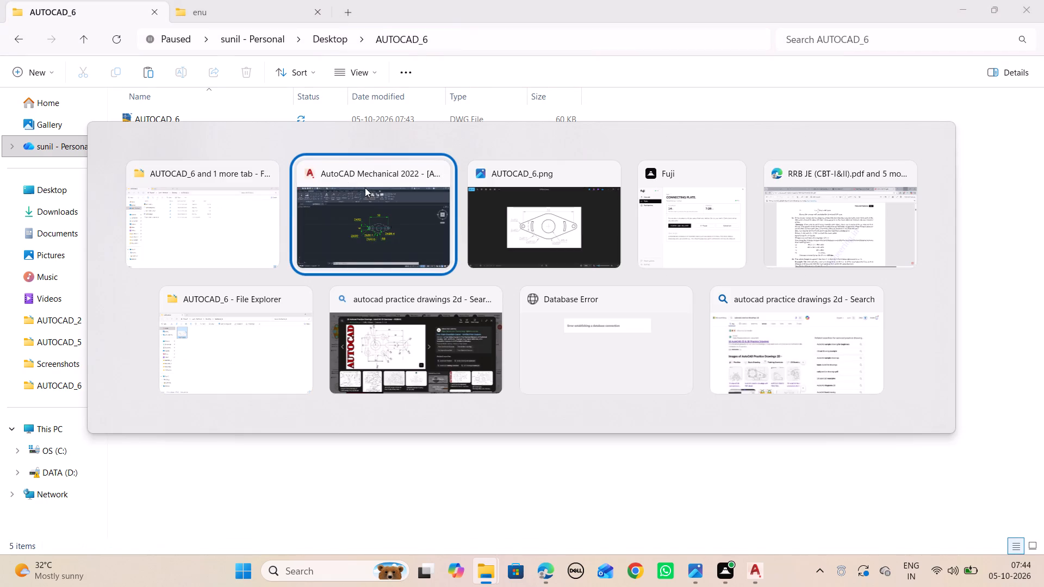
{"action": "left_click", "coordinate": [393, 221], "text": "alt"}
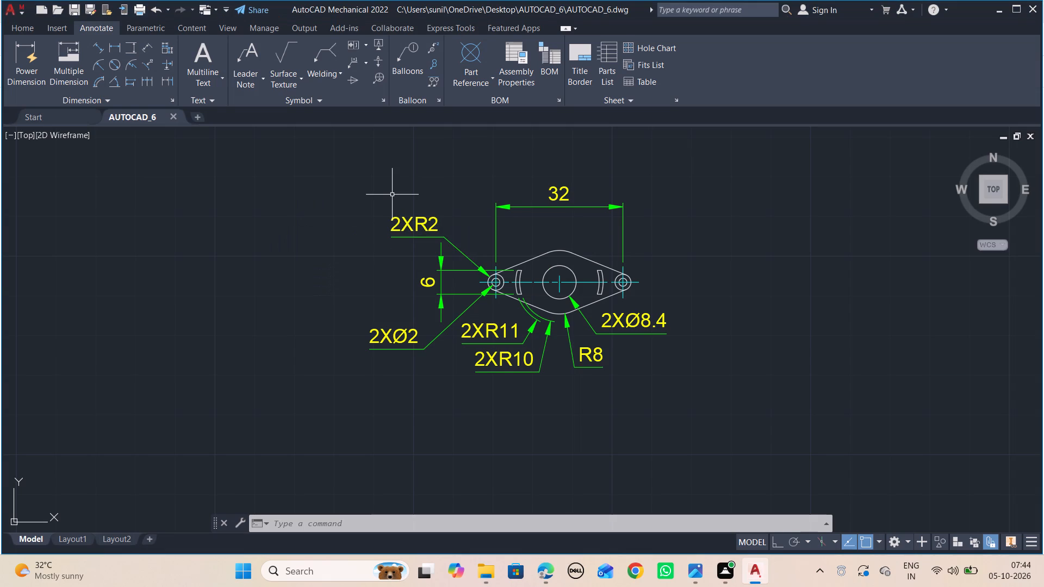
{"action": "key", "text": "ctrl+p"}
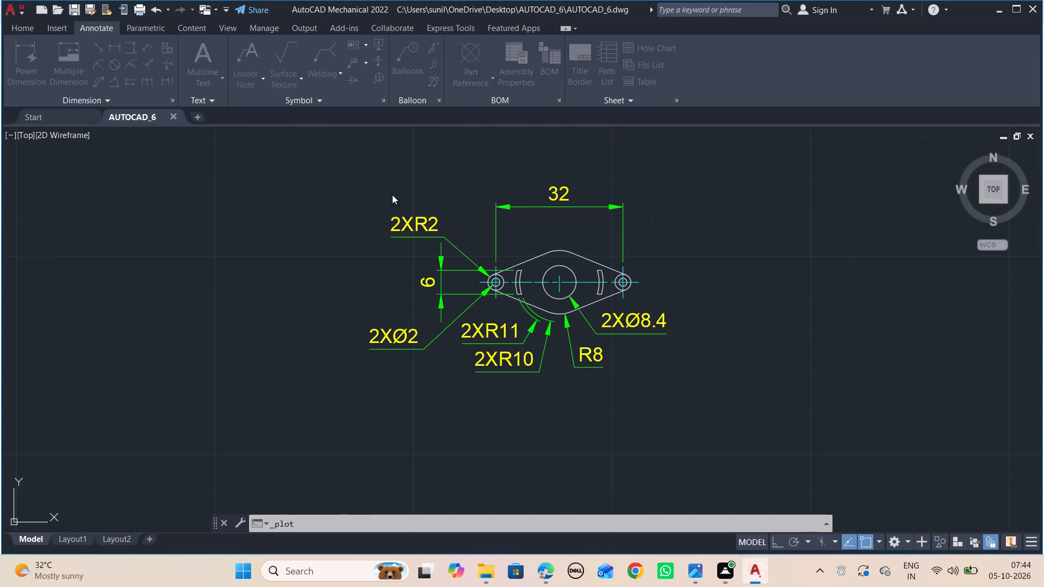
{"action": "left_click", "coordinate": [396, 186]}
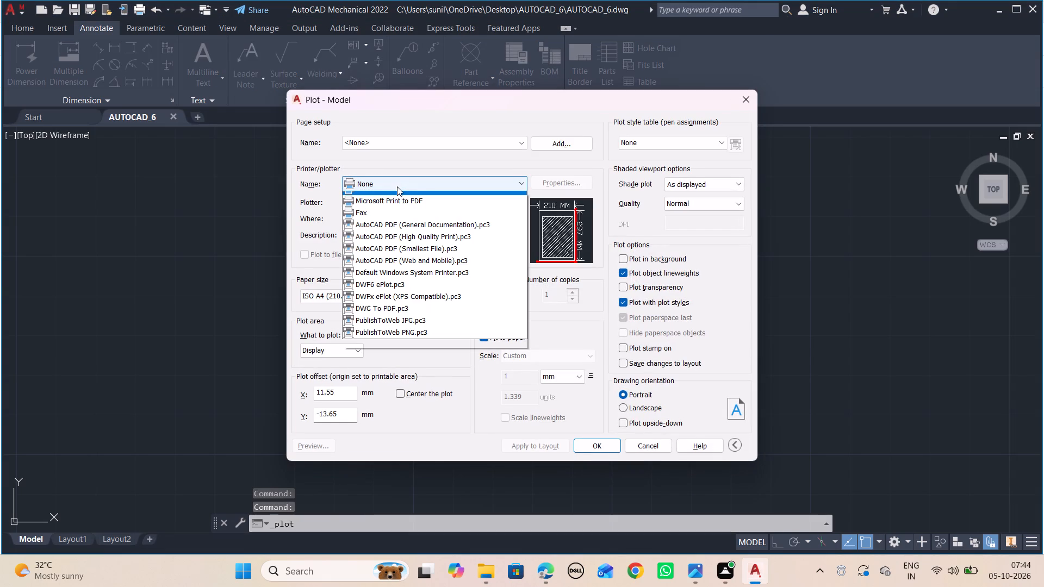
{"action": "left_click", "coordinate": [426, 213]}
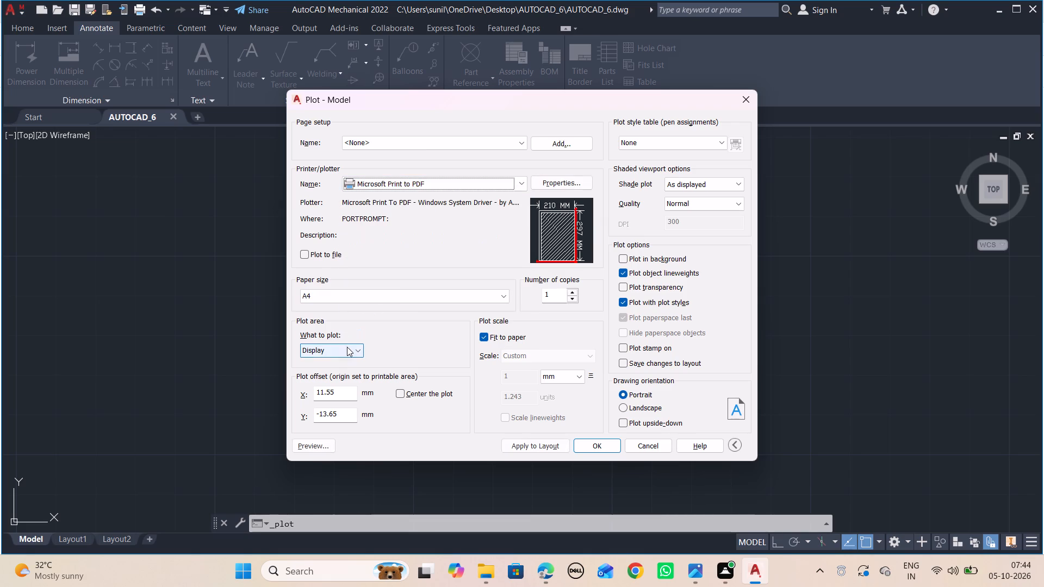
{"action": "left_click", "coordinate": [348, 349]}
{"action": "left_click", "coordinate": [338, 390]}
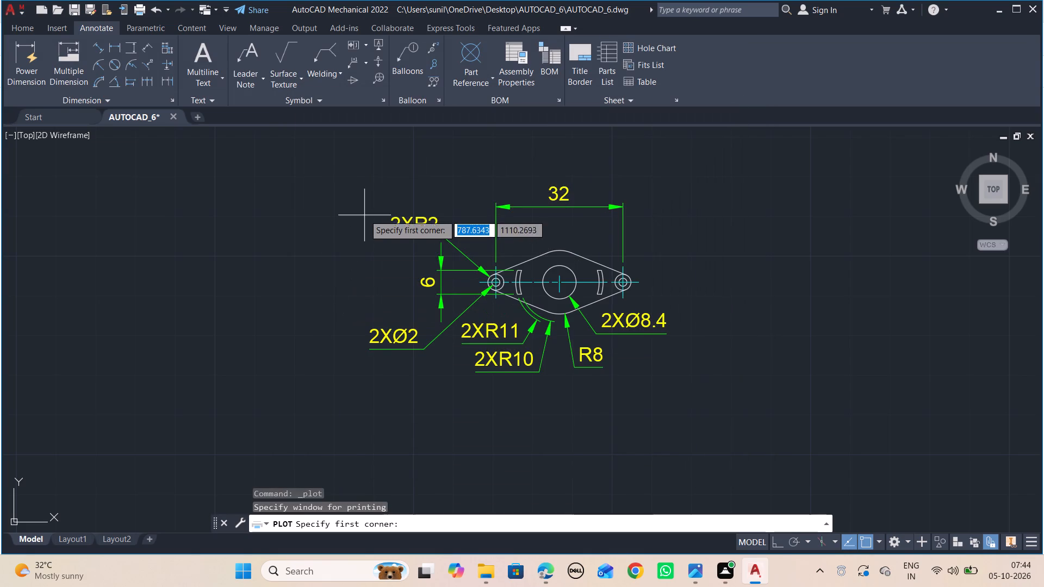
{"action": "left_click", "coordinate": [340, 180]}
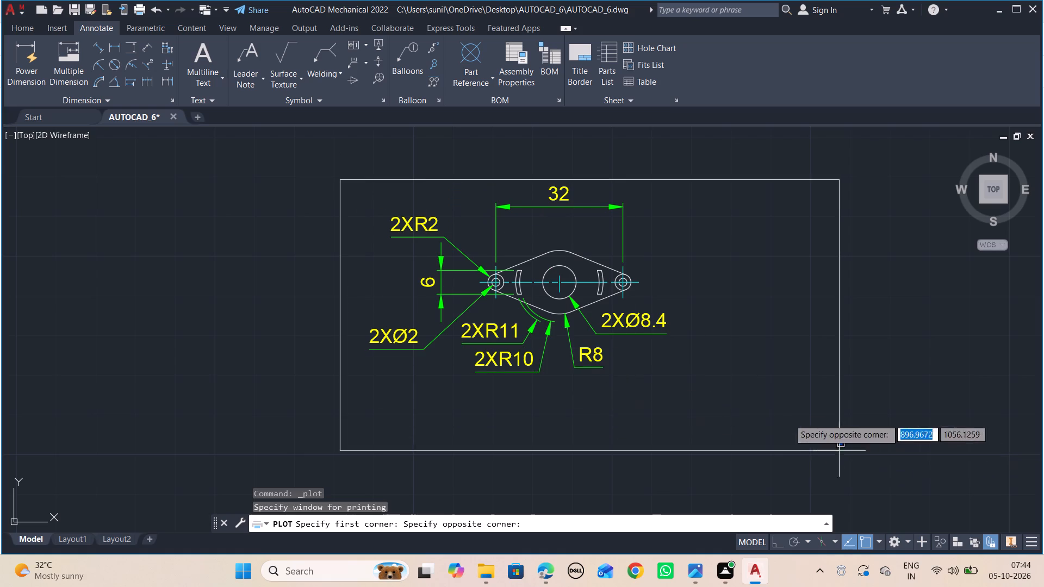
{"action": "left_click", "coordinate": [697, 396]}
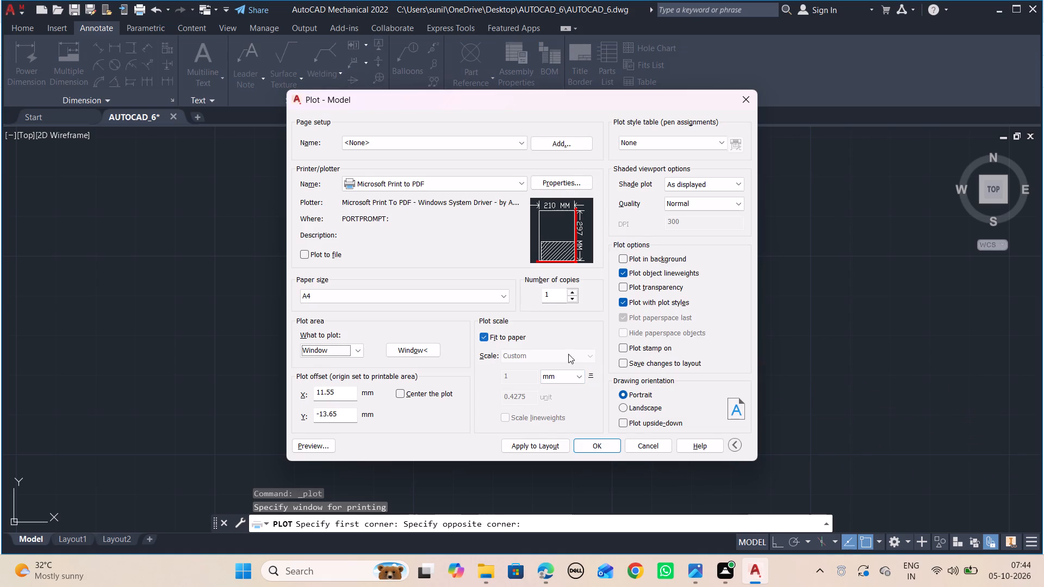
{"action": "left_click", "coordinate": [647, 407]}
{"action": "left_click", "coordinate": [424, 392]}
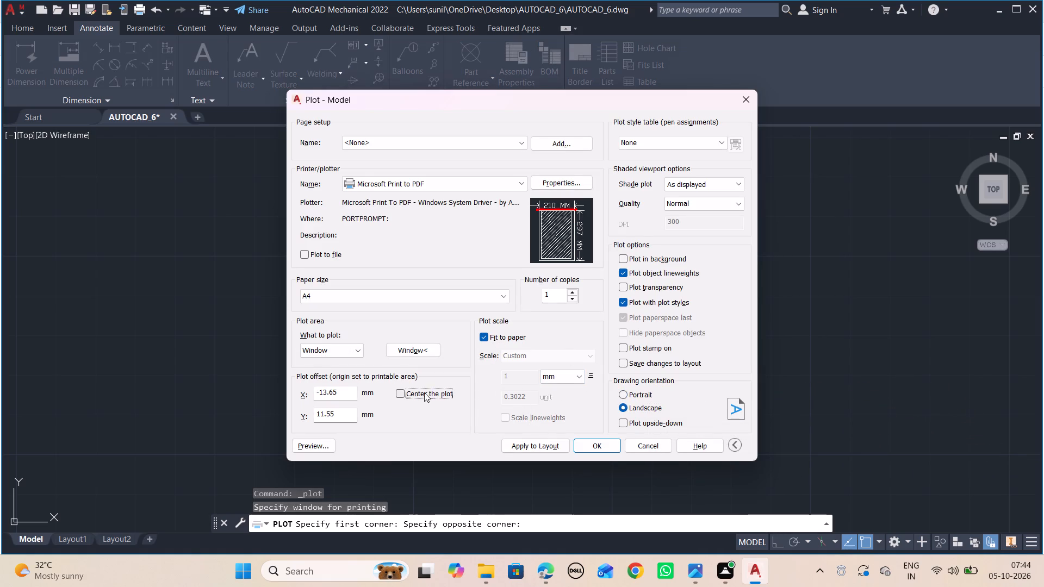
Preview the plot of the dimensioned plate and return to the plot settings.
{"action": "left_click", "coordinate": [327, 446]}
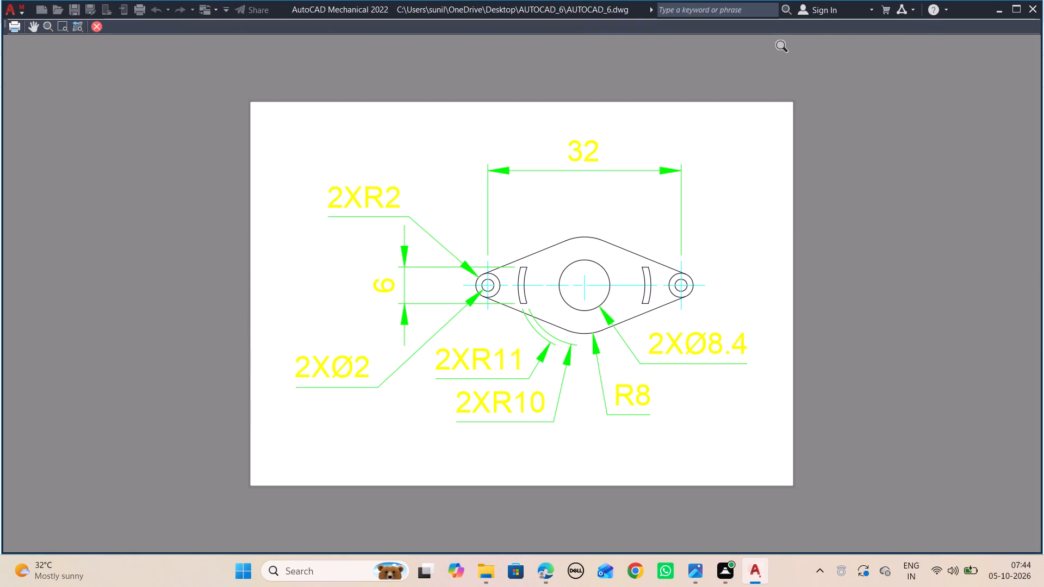
{"action": "key", "text": "Escape"}
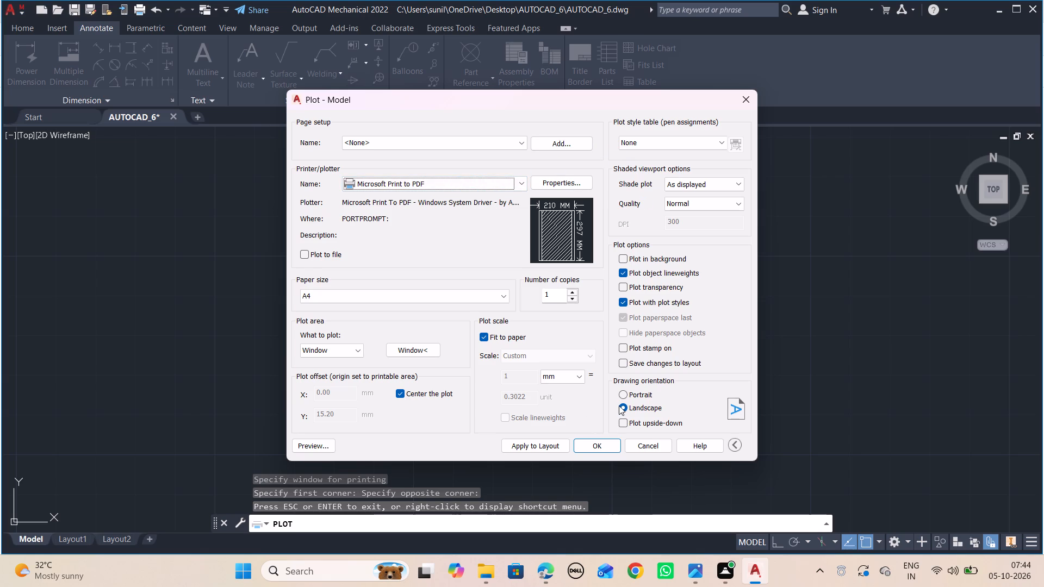
Plot the drawing to a PDF named AUTOCAD_6 in the AUTOCAD_6 folder on the Desktop.
{"action": "left_click", "coordinate": [608, 441]}
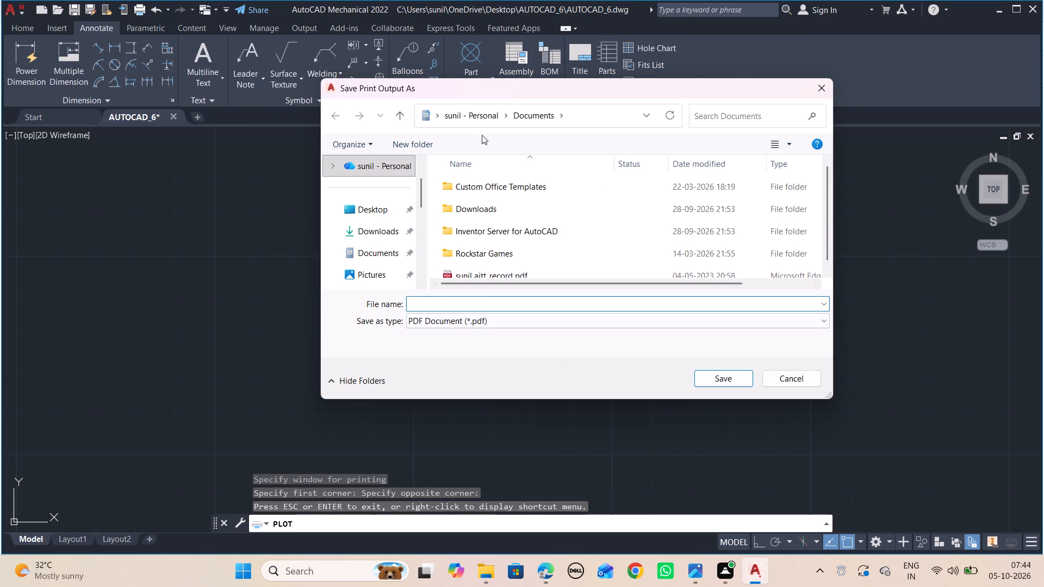
{"action": "left_click", "coordinate": [386, 215]}
{"action": "double_click", "coordinate": [490, 190]}
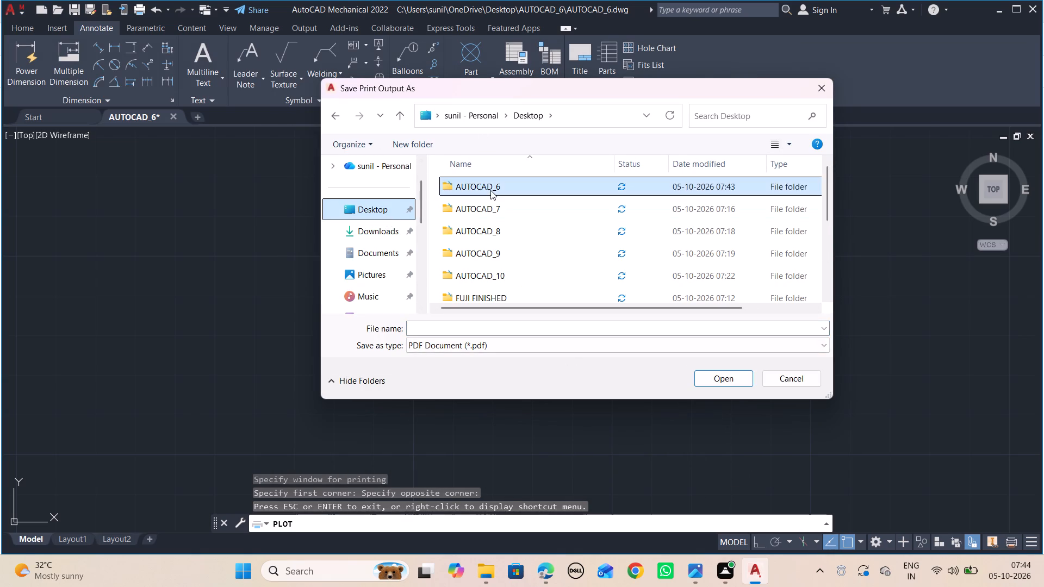
{"action": "left_click", "coordinate": [464, 324]}
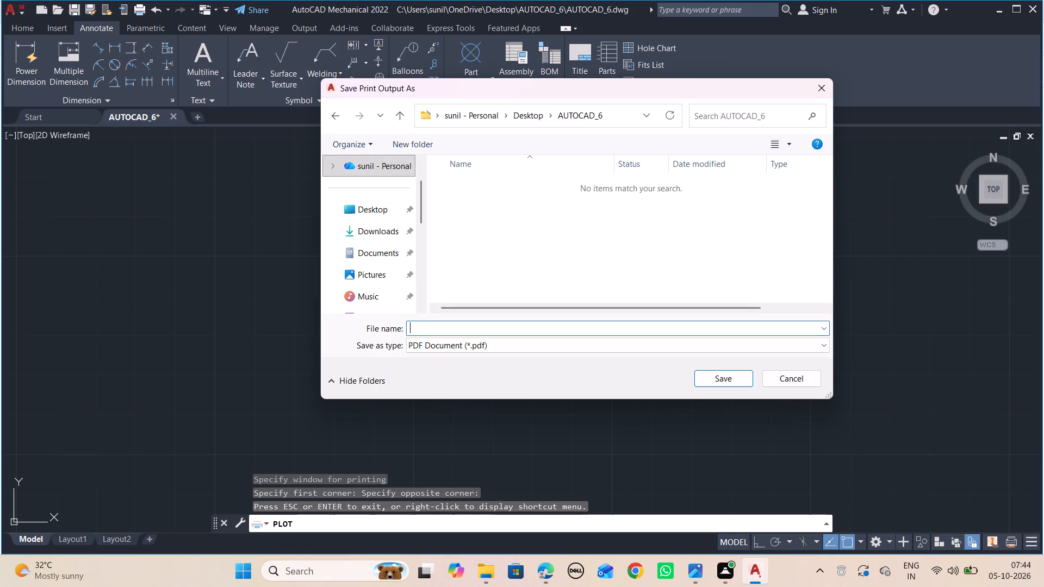
{"action": "type", "text": "AUTO"}
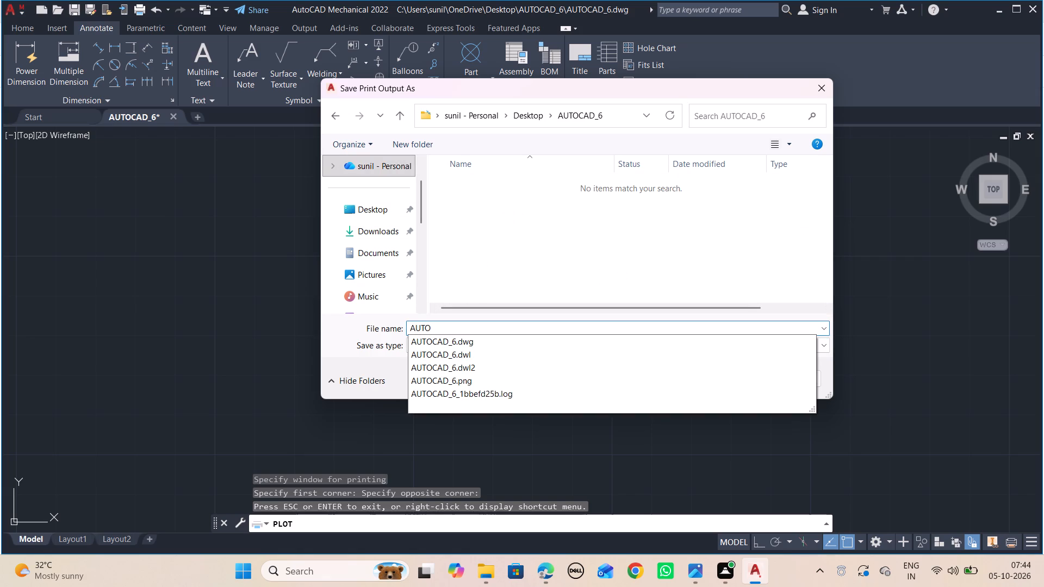
{"action": "key", "text": "Down"}
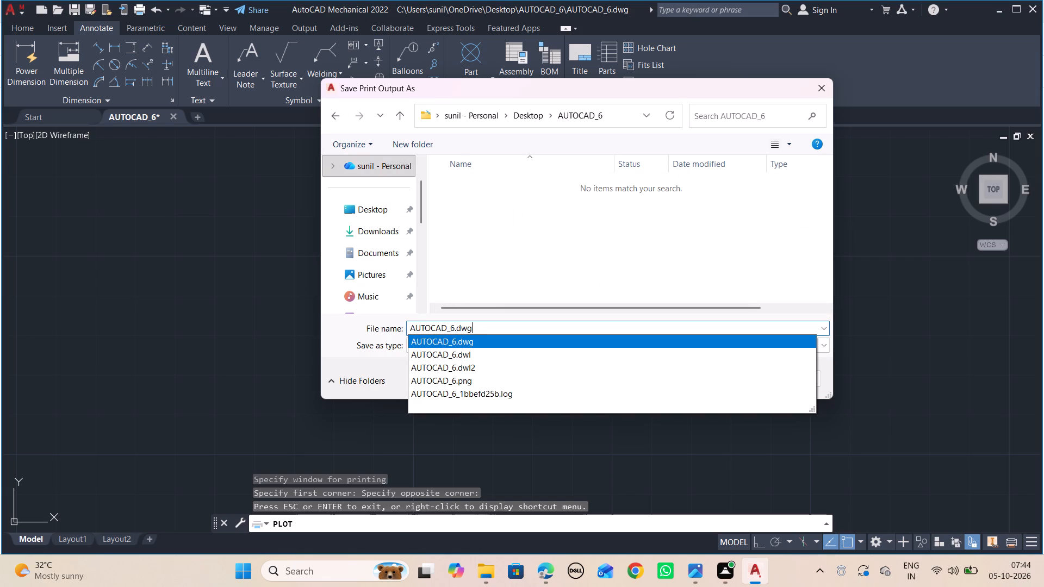
{"action": "key", "text": "BackSpace"}
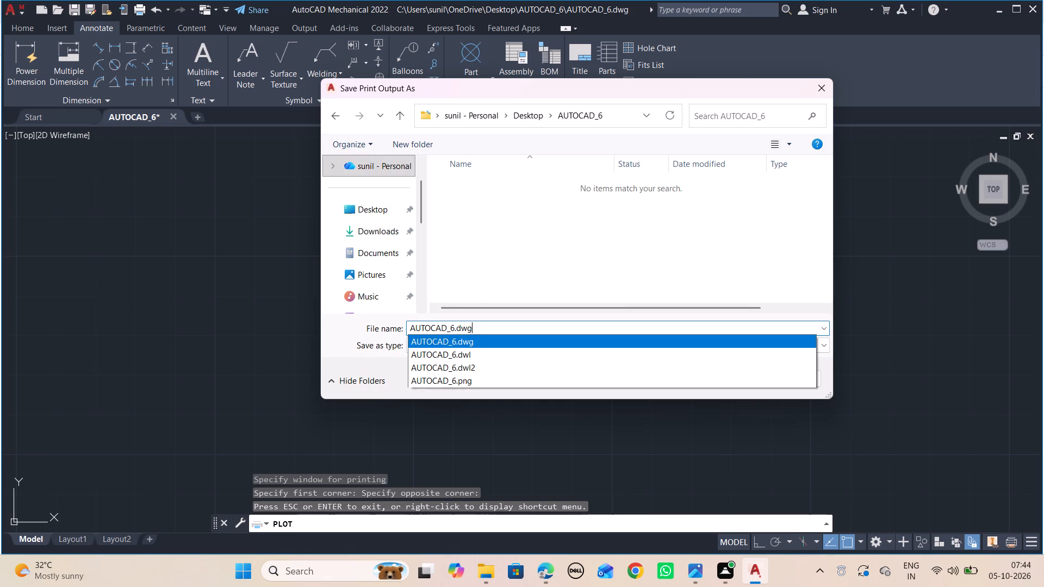
{"action": "key", "text": "BackSpace"}
{"action": "key", "text": "BackSpace"}
{"action": "key", "text": "BackSpace"}
{"action": "key", "text": "Return"}
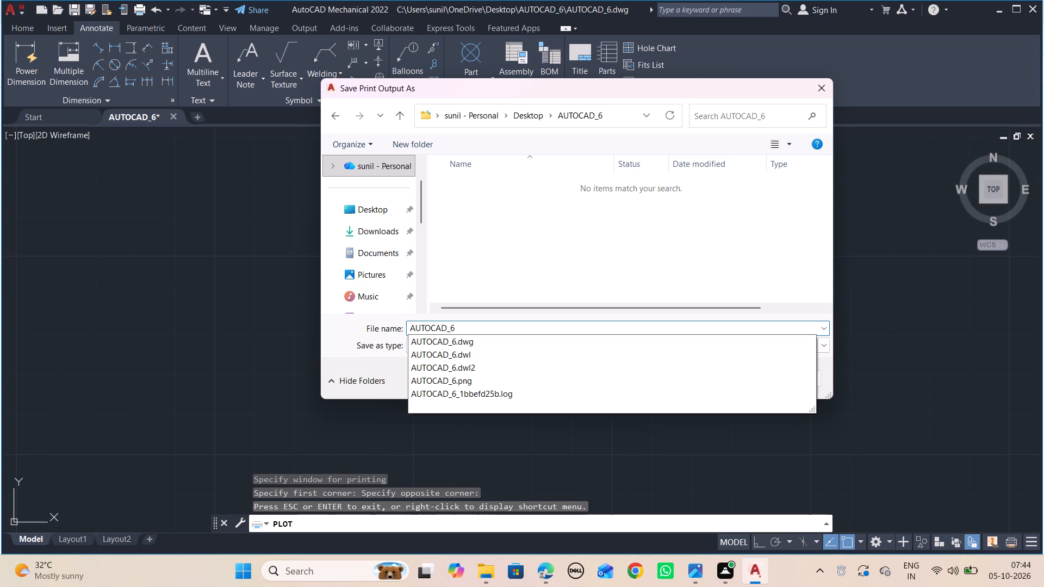
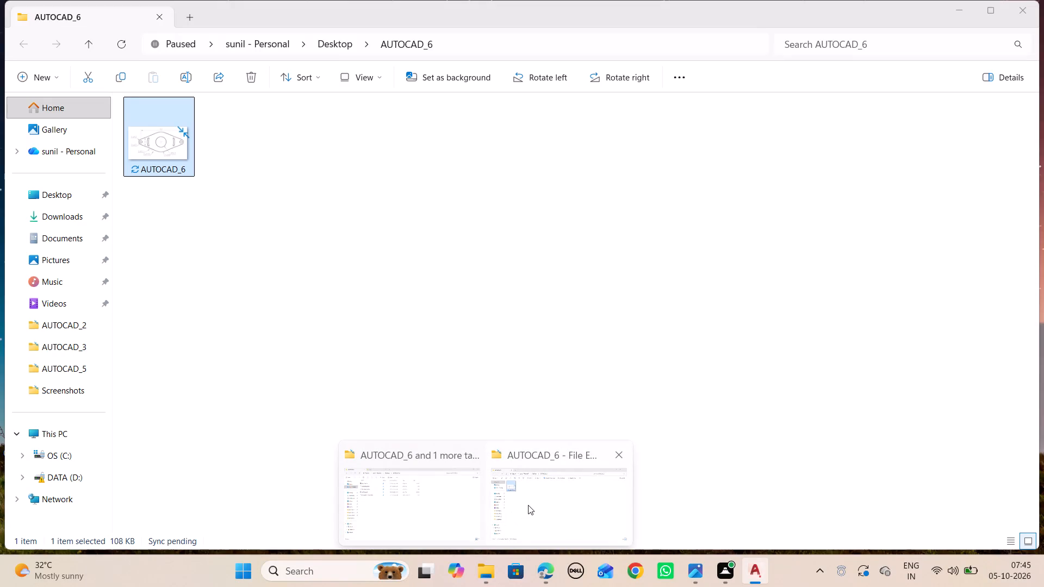
Switch to File Explorer and look for the plotted PDF in the AUTOCAD_6, Downloads and Documents folders.
{"action": "left_click", "coordinate": [438, 510]}
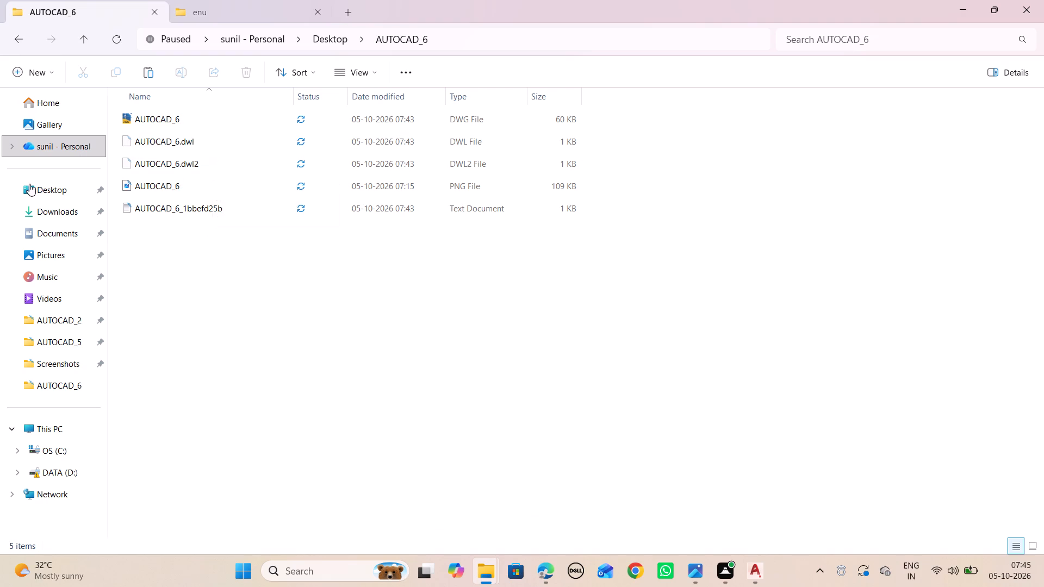
{"action": "left_click", "coordinate": [54, 212]}
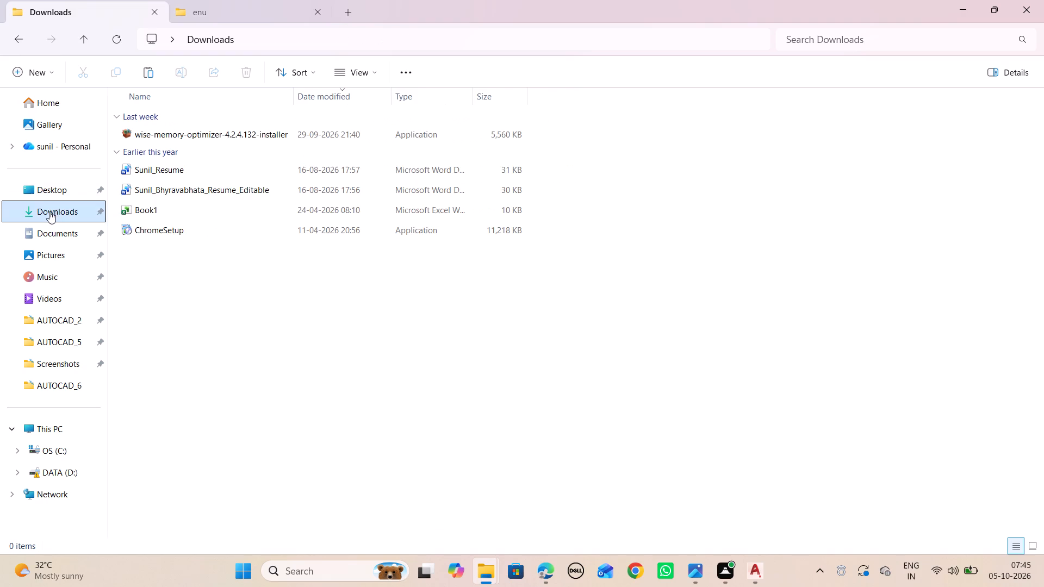
{"action": "left_click", "coordinate": [49, 230]}
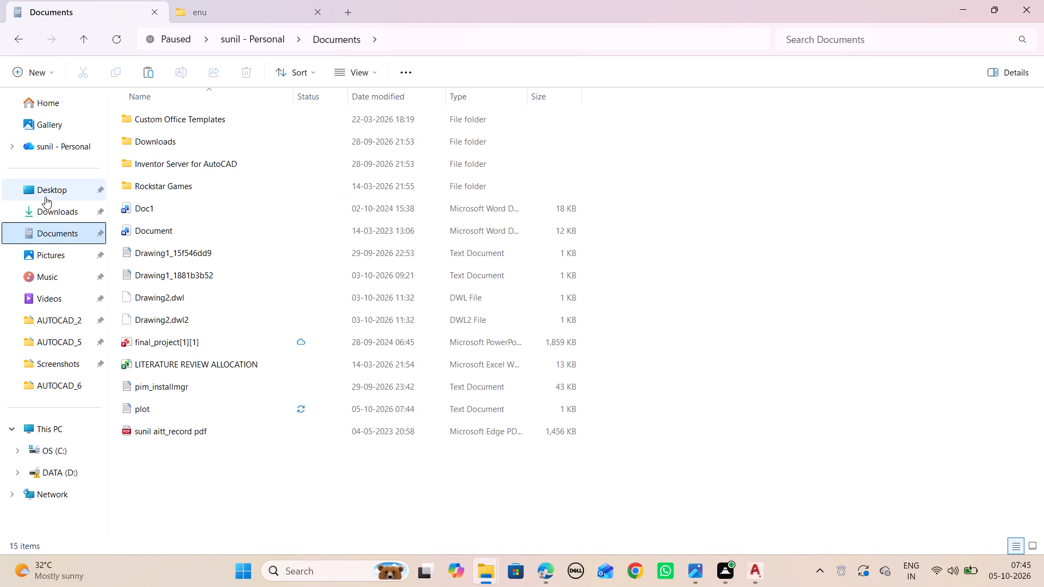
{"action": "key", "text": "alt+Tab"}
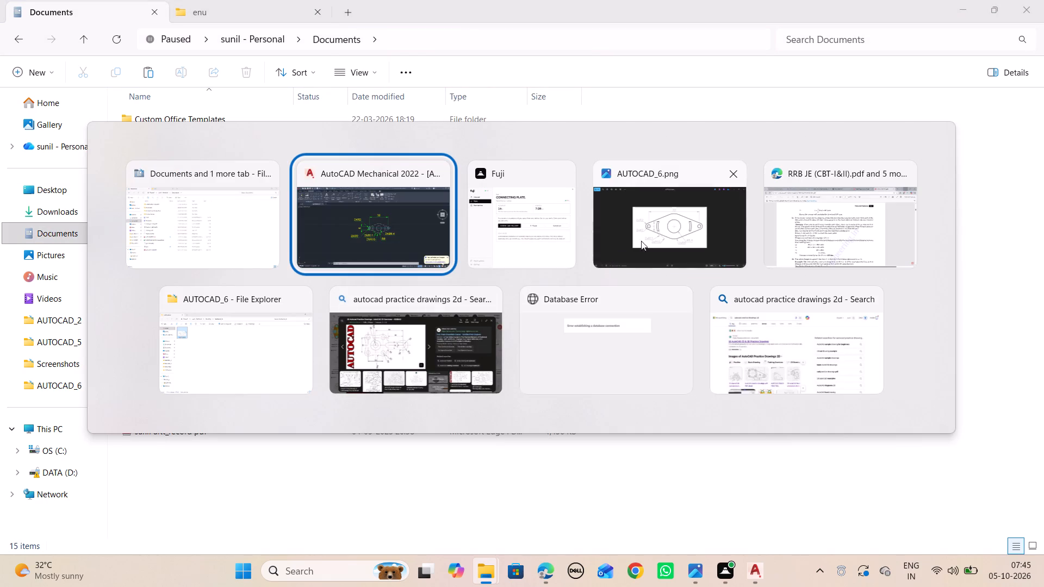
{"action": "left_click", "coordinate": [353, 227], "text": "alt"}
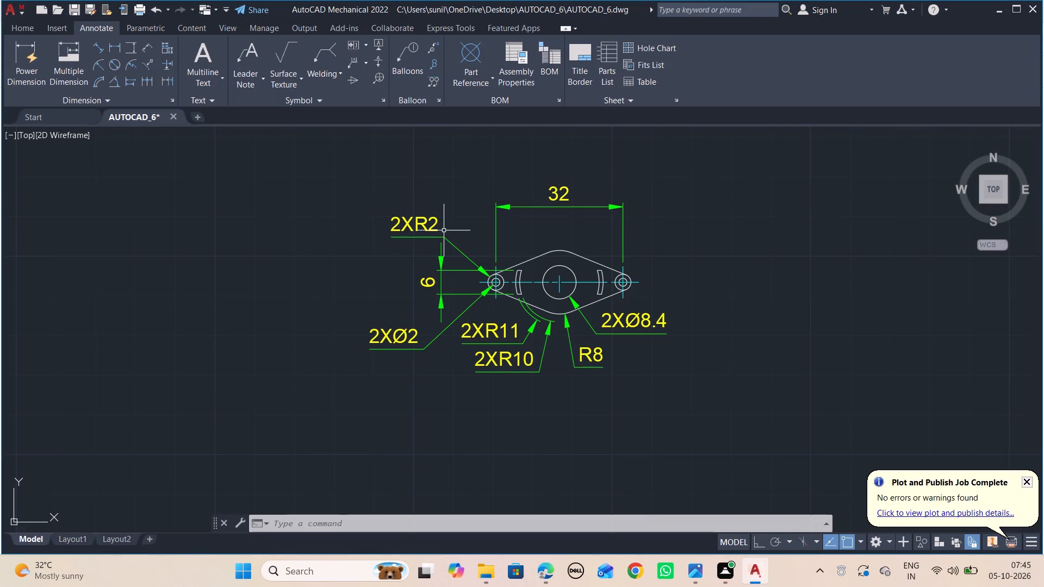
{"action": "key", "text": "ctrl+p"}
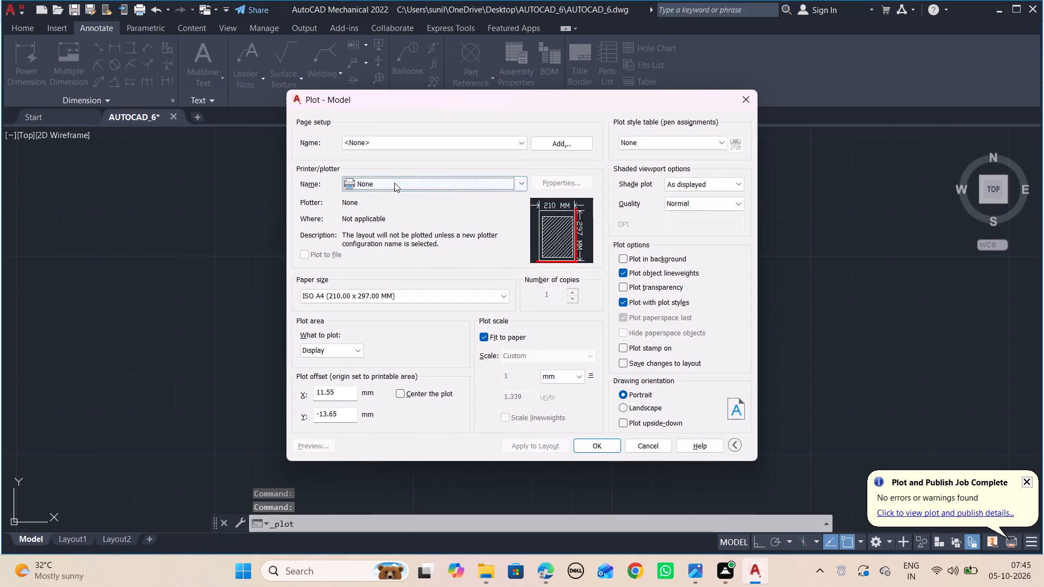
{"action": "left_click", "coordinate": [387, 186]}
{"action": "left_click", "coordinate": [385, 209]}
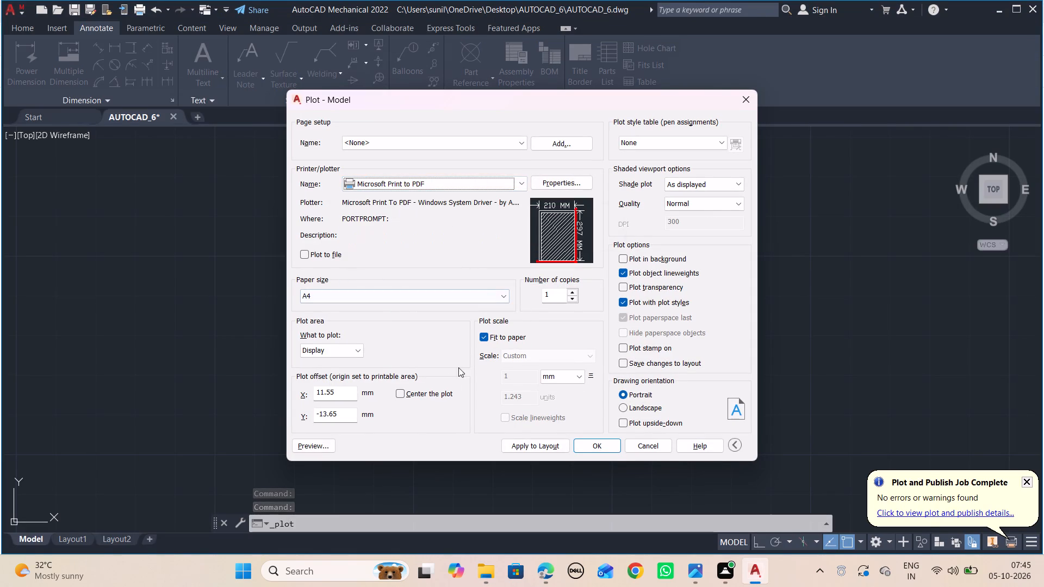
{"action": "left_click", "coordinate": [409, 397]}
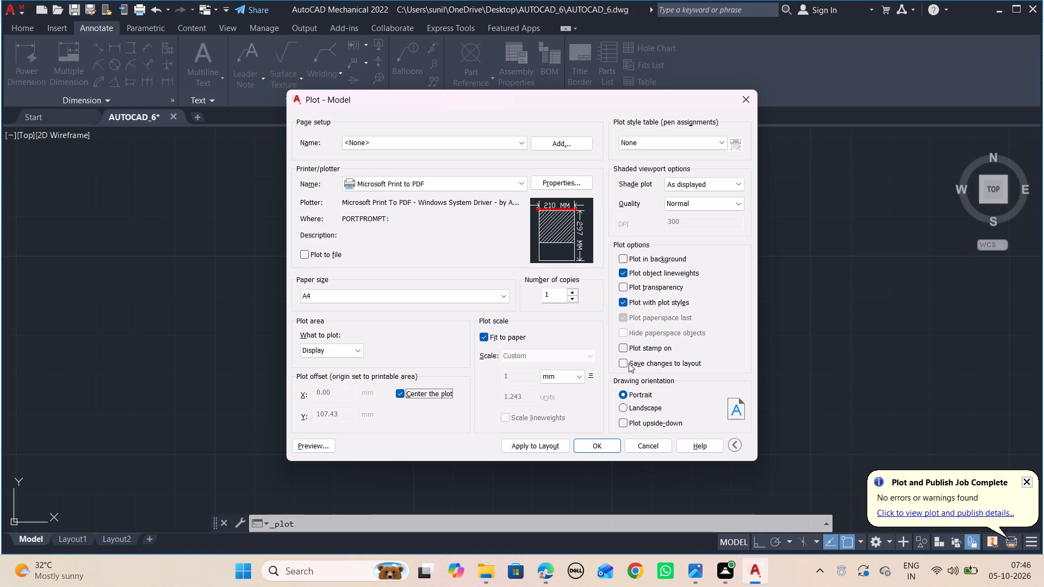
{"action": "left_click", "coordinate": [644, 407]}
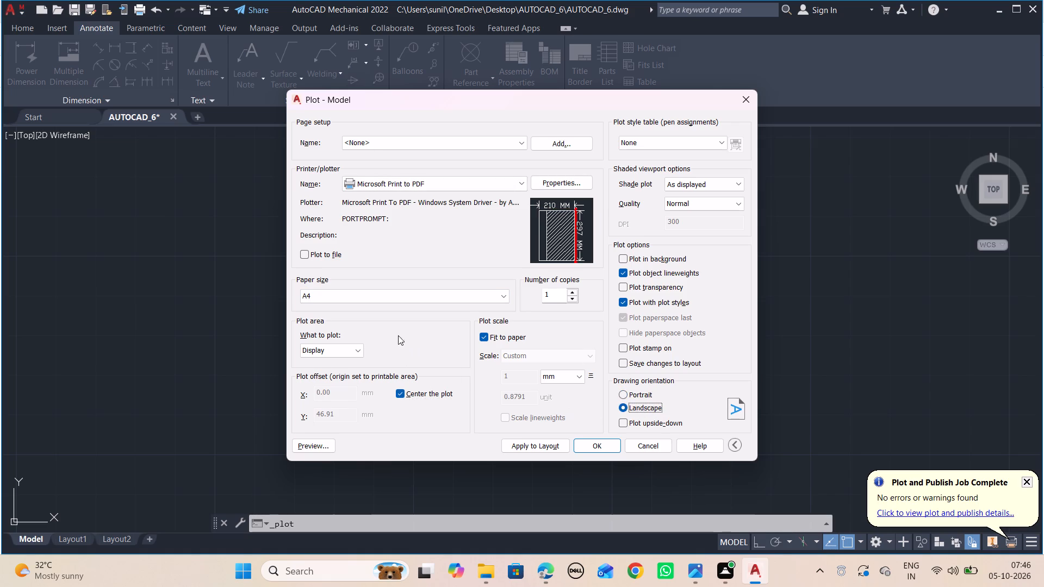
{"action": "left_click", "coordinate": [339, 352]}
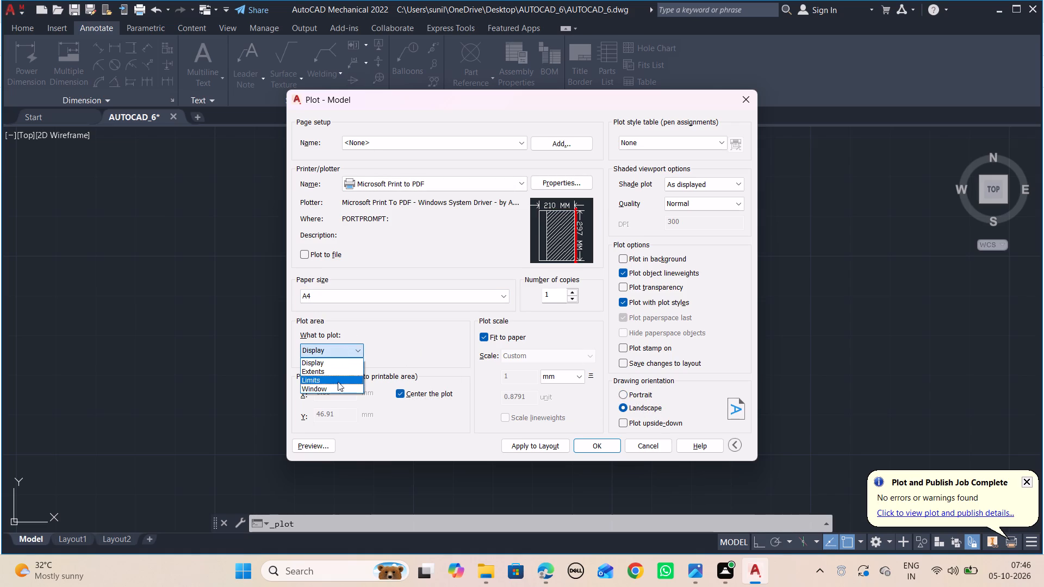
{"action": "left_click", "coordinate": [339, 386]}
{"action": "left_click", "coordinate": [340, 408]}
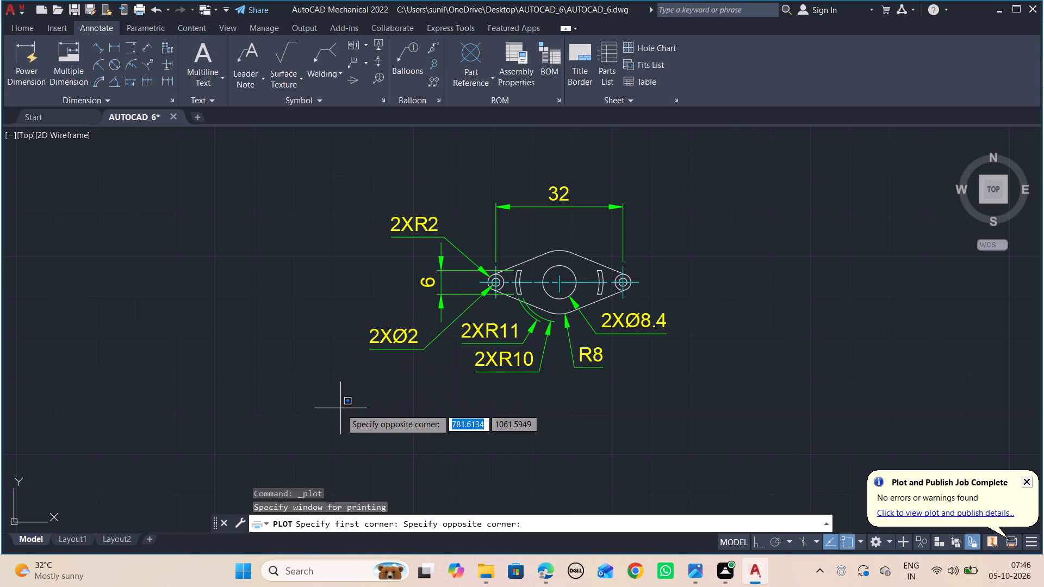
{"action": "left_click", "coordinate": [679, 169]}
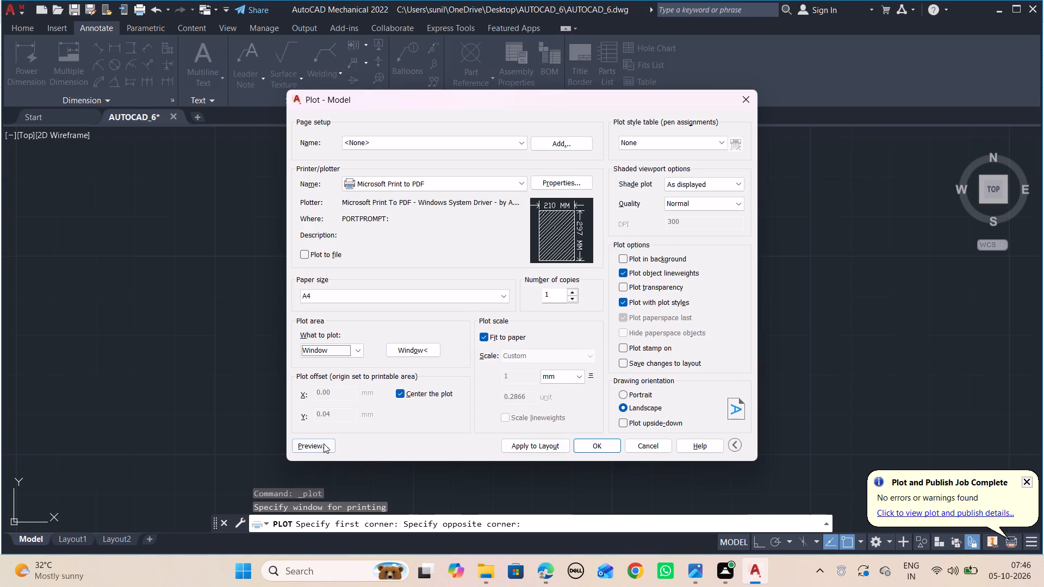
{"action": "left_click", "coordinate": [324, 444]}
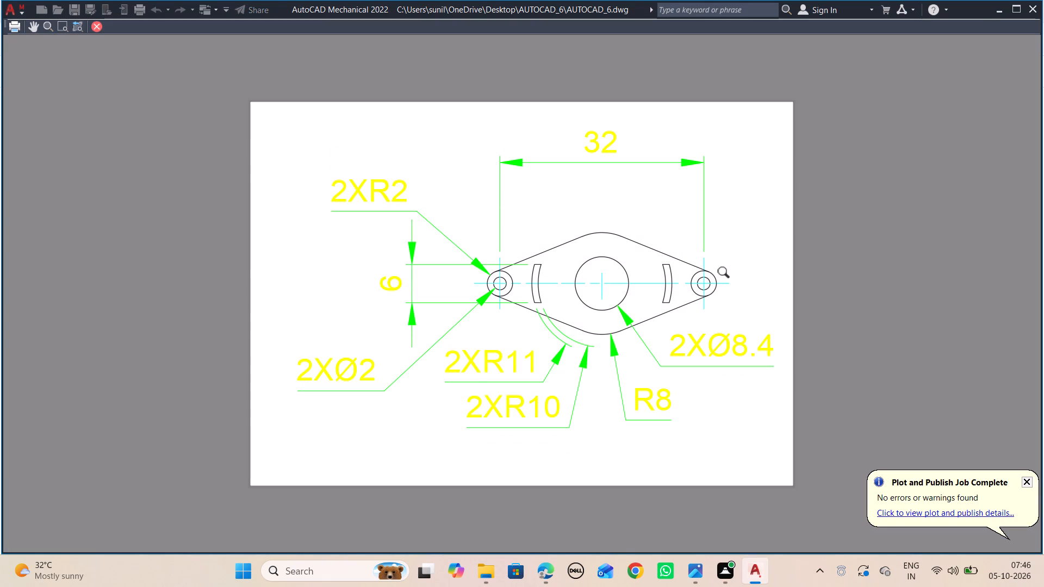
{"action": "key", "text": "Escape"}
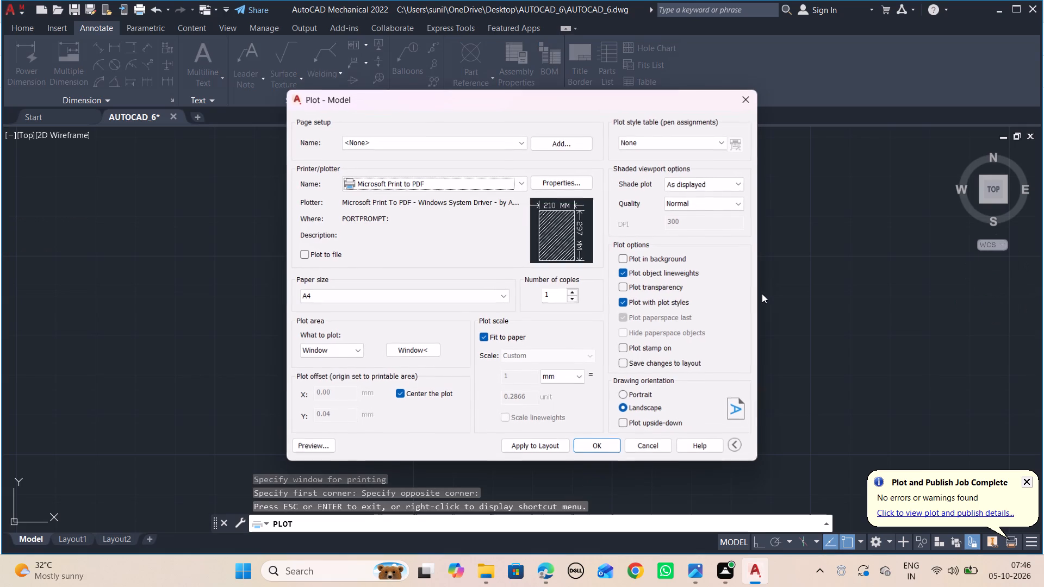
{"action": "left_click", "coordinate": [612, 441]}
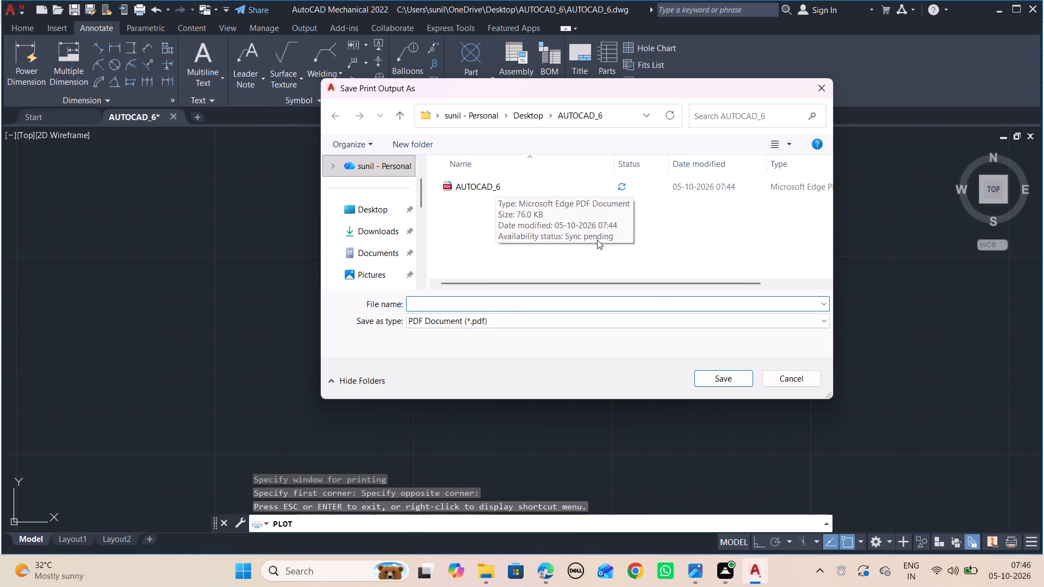
Switch to File Explorer and reopen the AUTOCAD_6 folder from the Desktop to check for the plotted PDF.
{"action": "key", "text": "alt+Tab"}
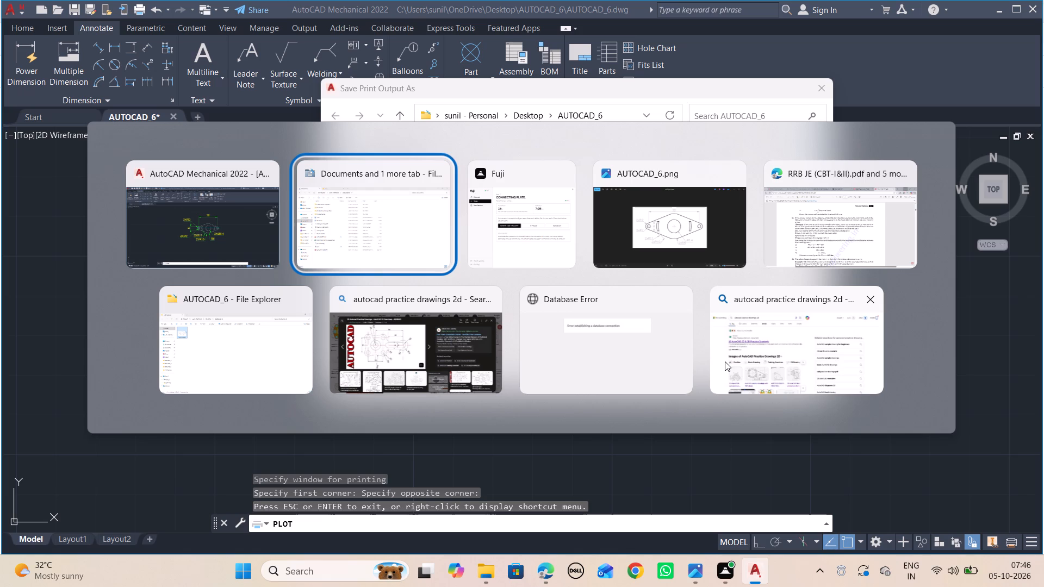
{"action": "left_click", "coordinate": [240, 355], "text": "alt"}
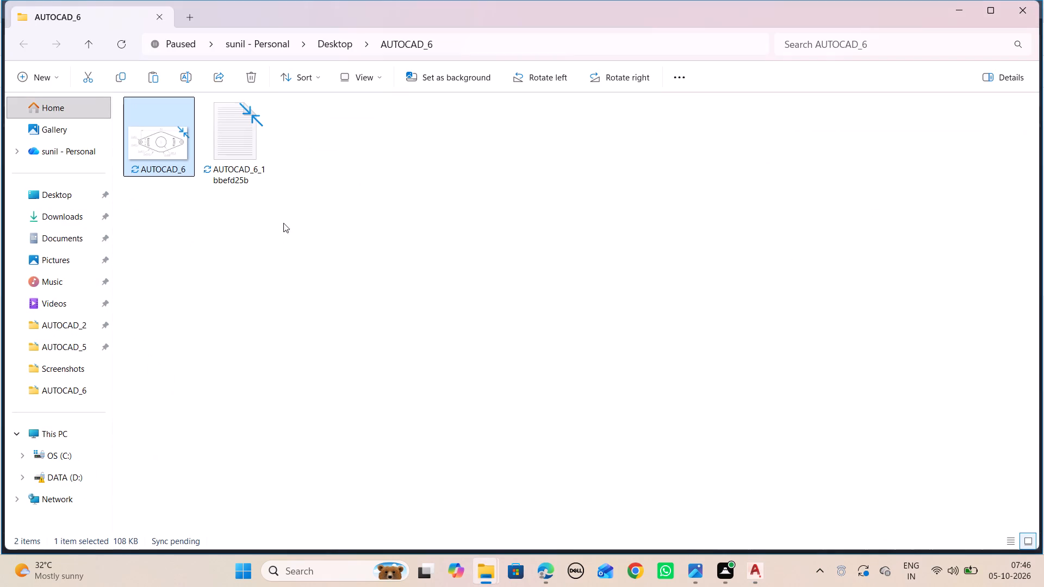
{"action": "left_click", "coordinate": [371, 234]}
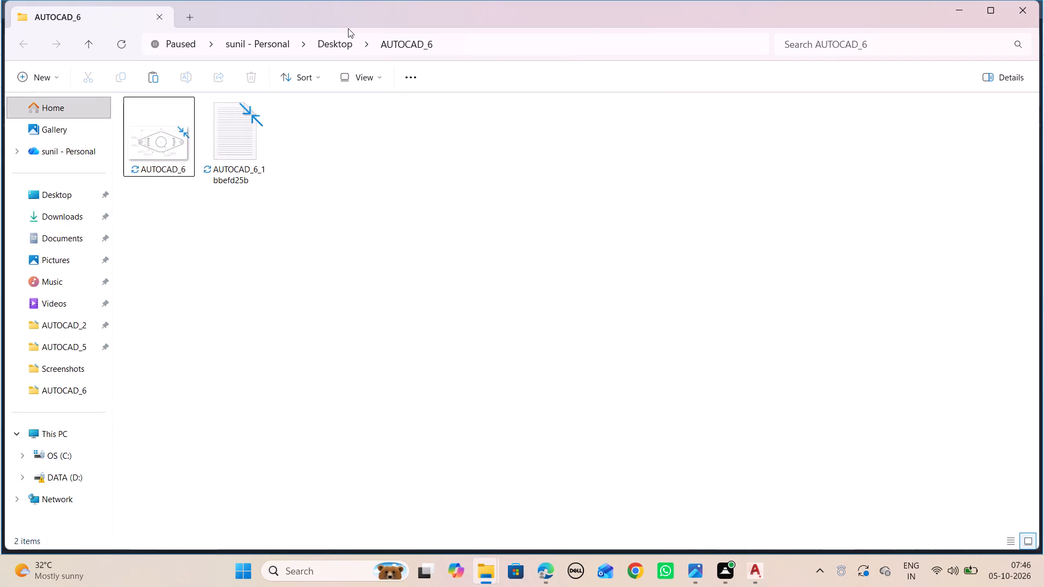
{"action": "left_click", "coordinate": [330, 41]}
{"action": "double_click", "coordinate": [223, 129]}
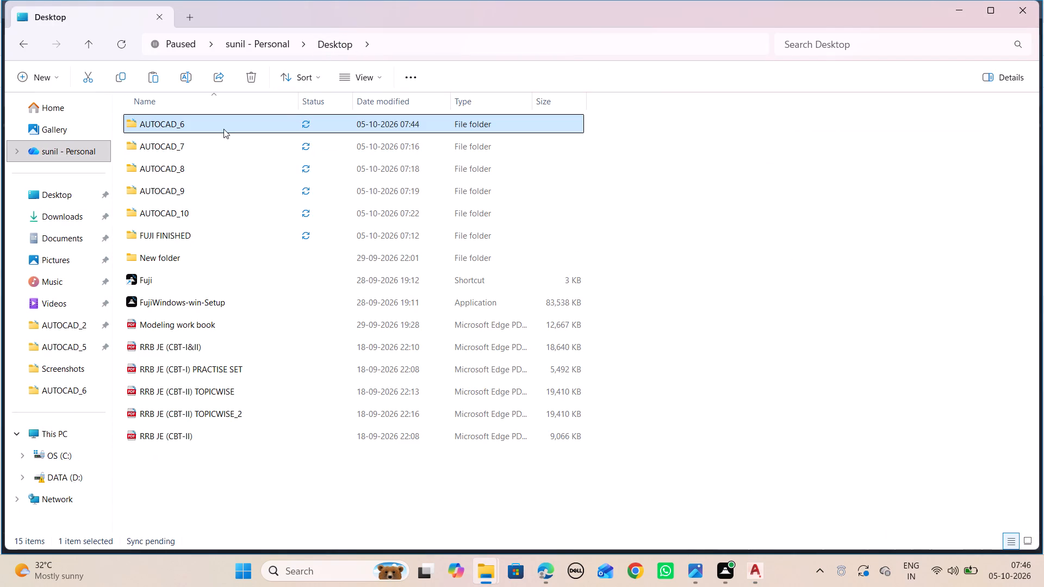
{"action": "key", "text": "alt+Tab"}
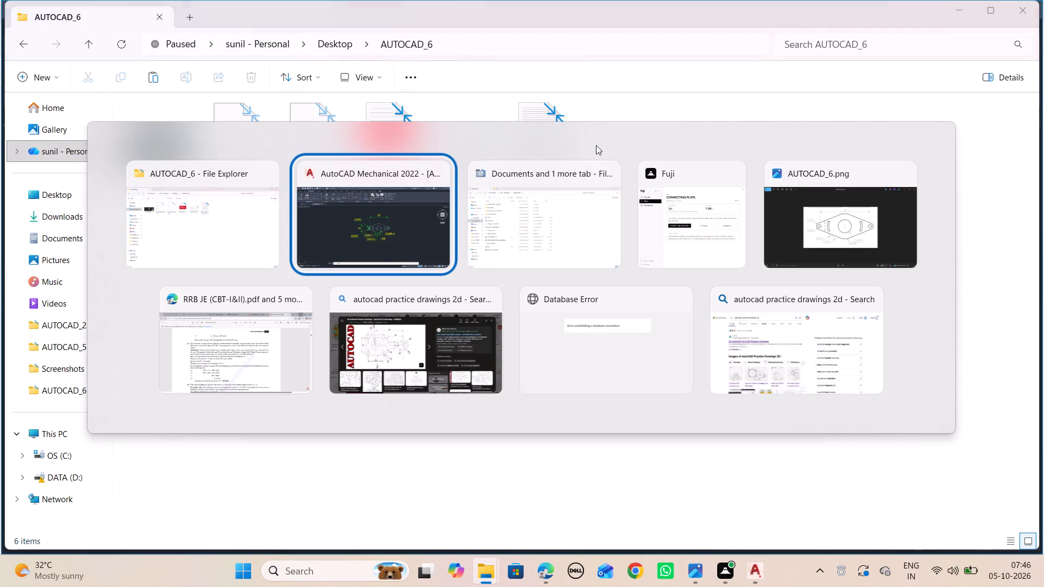
Return to AutoCAD, cancel the pending repeat PDF output, and save the AUTOCAD_6 drawing.
{"action": "left_click", "coordinate": [406, 225], "text": "alt"}
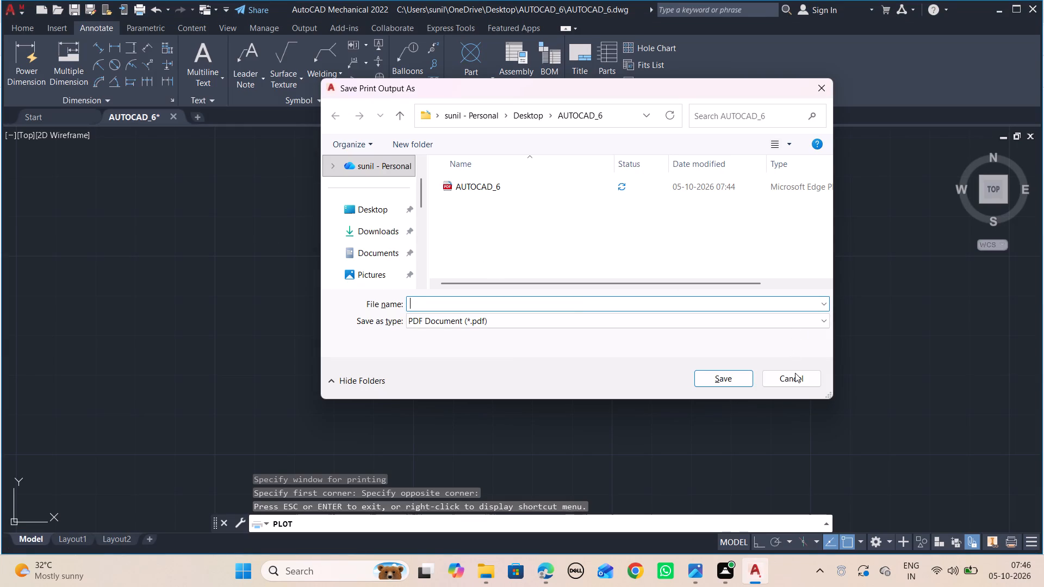
{"action": "left_click", "coordinate": [795, 377]}
{"action": "key", "text": "ctrl+s"}
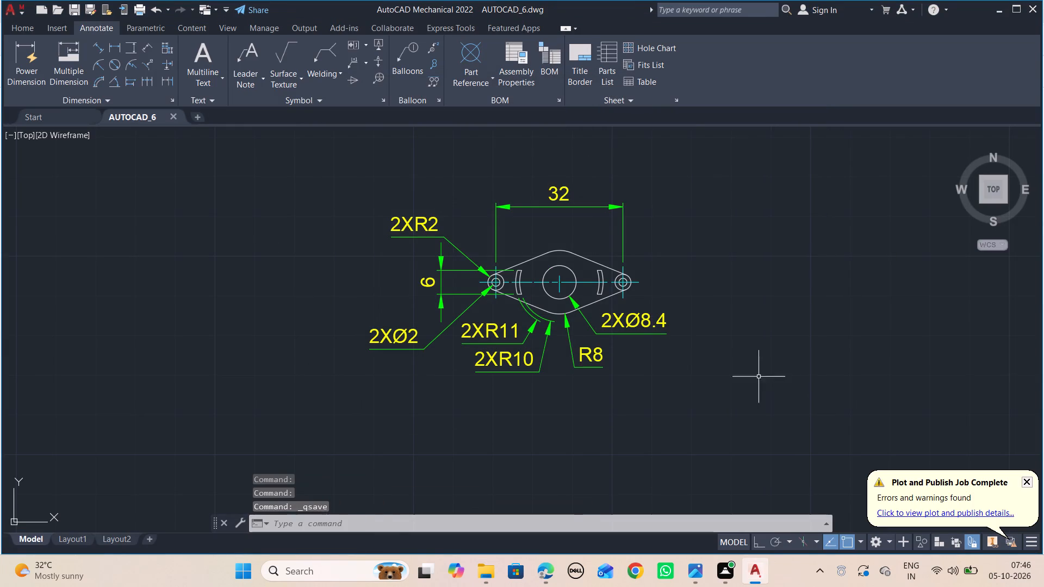